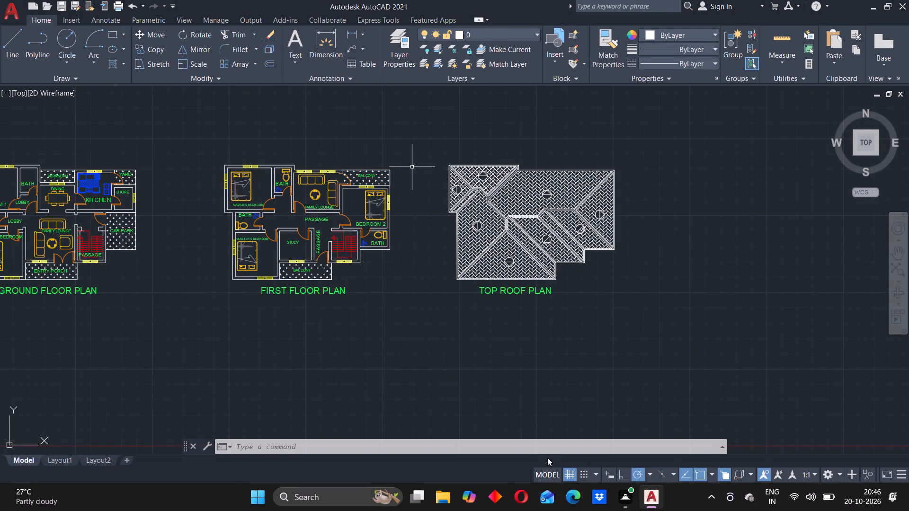
Review the ground floor, first floor and top roof plans side by side to check the overall drawing set.
middle_drag(457, 320, 506, 338)
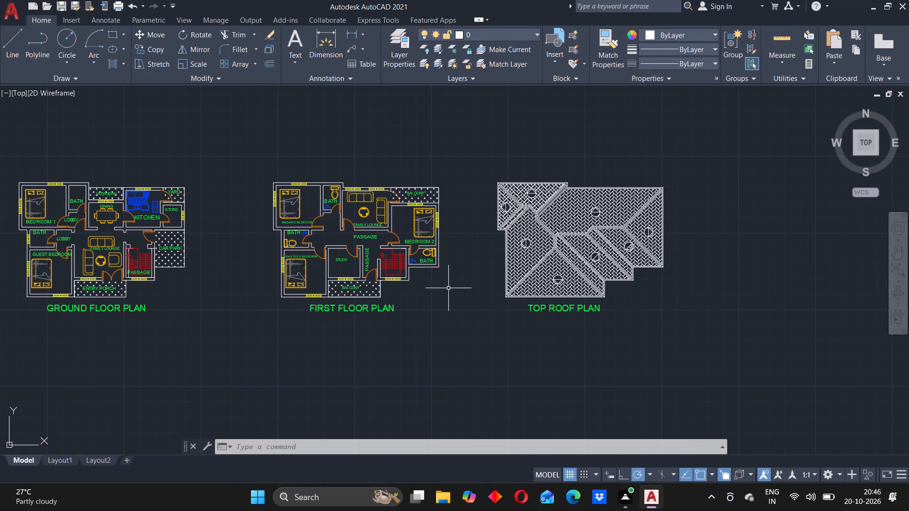
scroll(447, 289, down, 1)
middle_drag(408, 309, 451, 319)
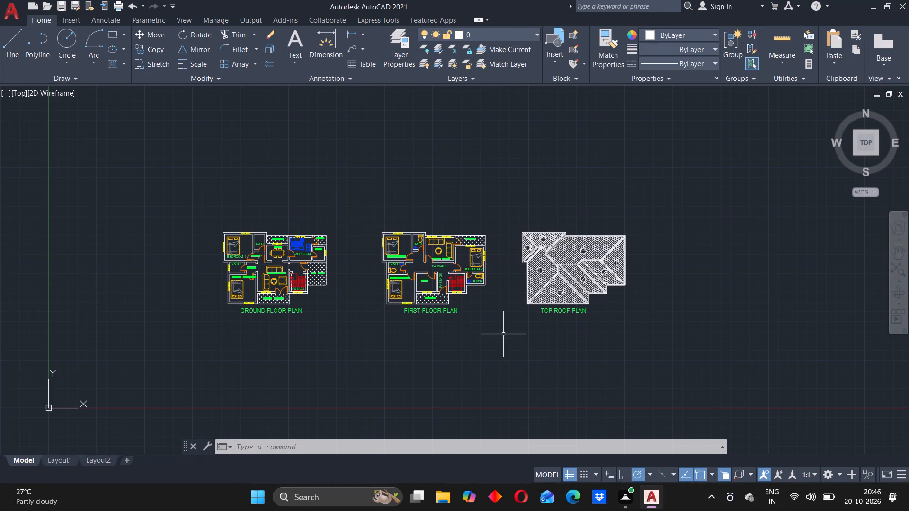
middle_drag(500, 333, 517, 315)
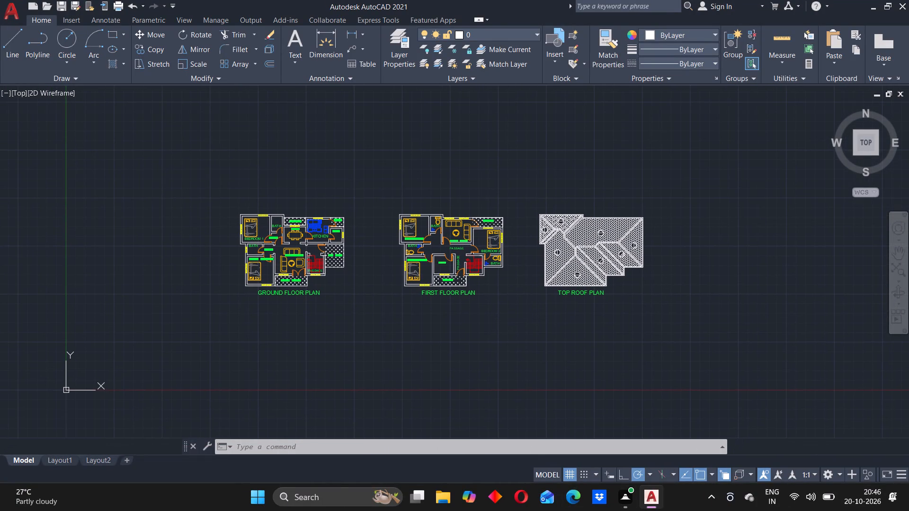
middle_drag(493, 313, 505, 308)
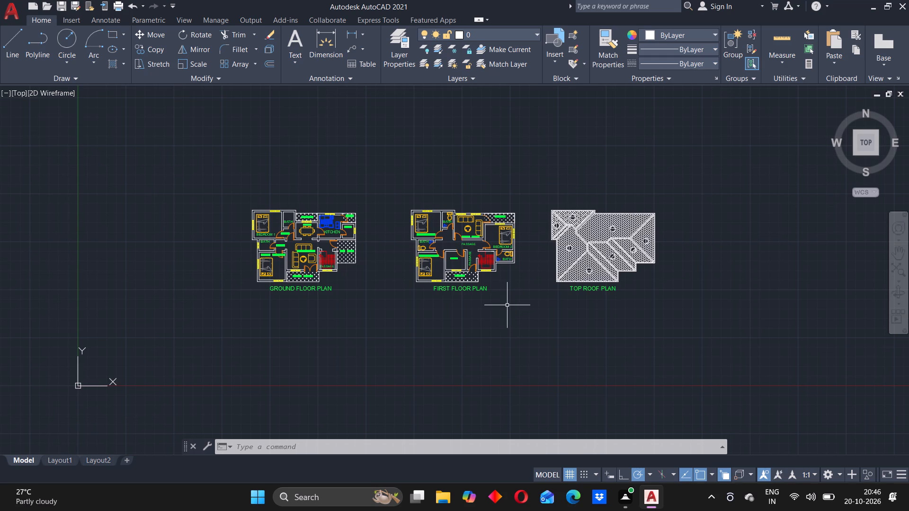
middle_drag(457, 335, 483, 340)
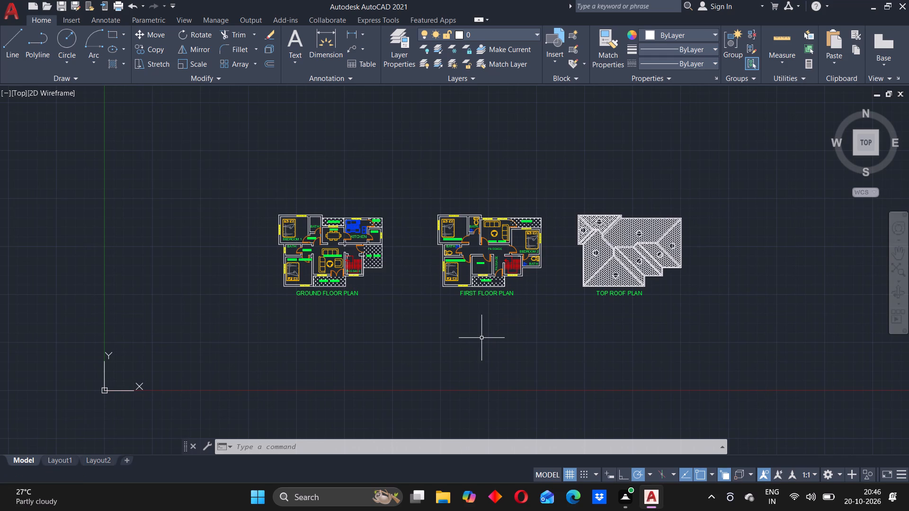
middle_drag(453, 338, 490, 314)
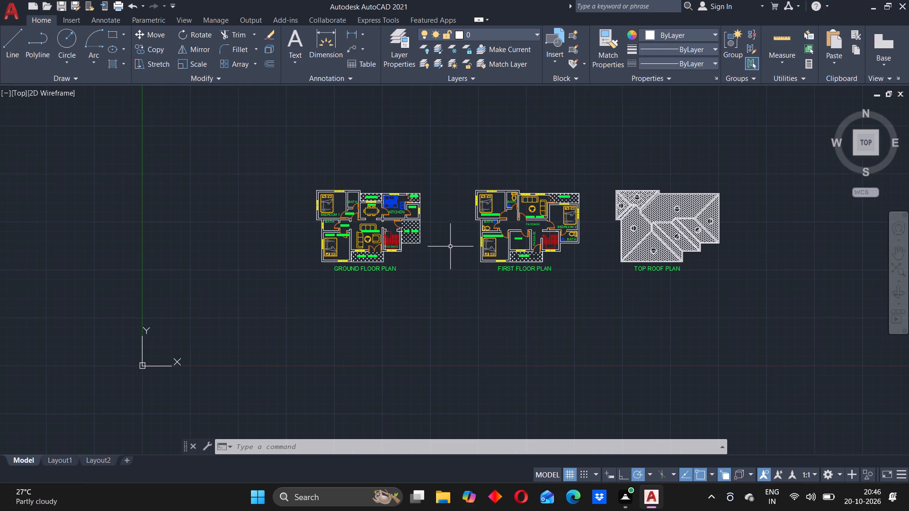
middle_drag(450, 246, 460, 277)
scroll(457, 275, up, 1)
middle_drag(452, 273, 454, 285)
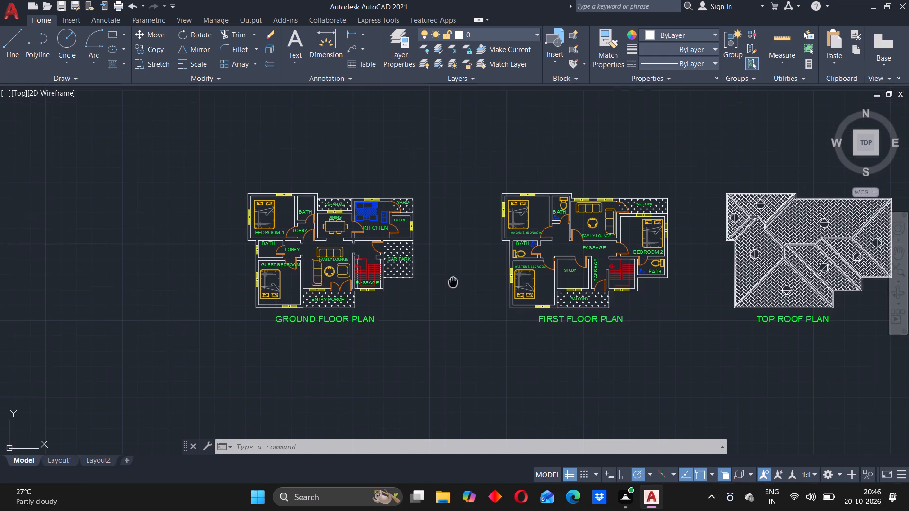
middle_drag(454, 285, 457, 293)
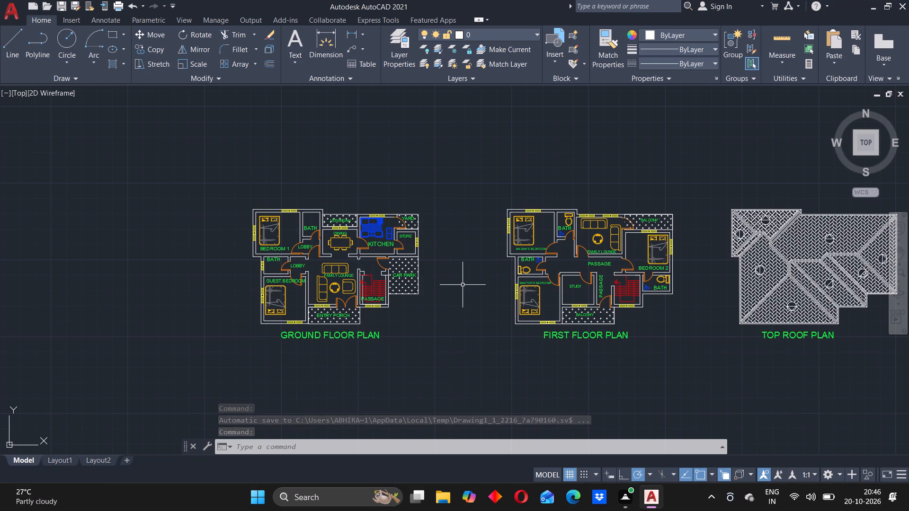
middle_drag(480, 270, 473, 288)
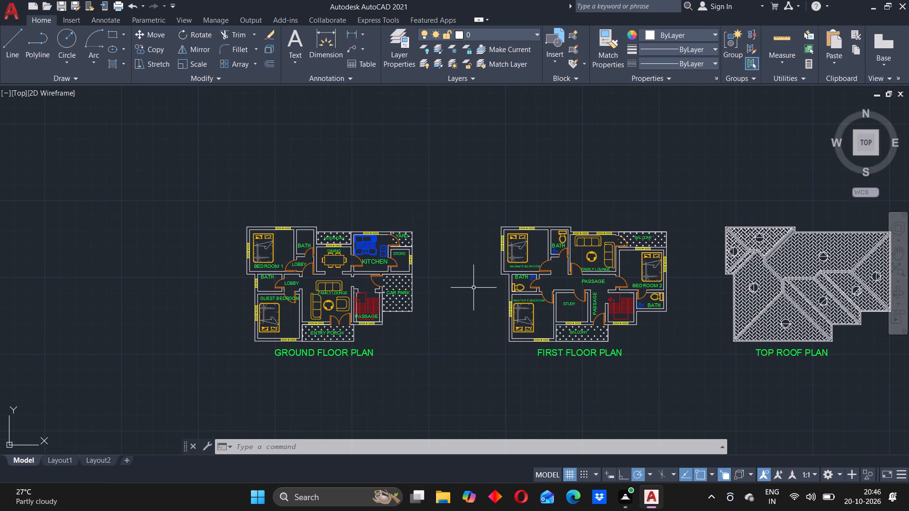
middle_drag(428, 326, 437, 317)
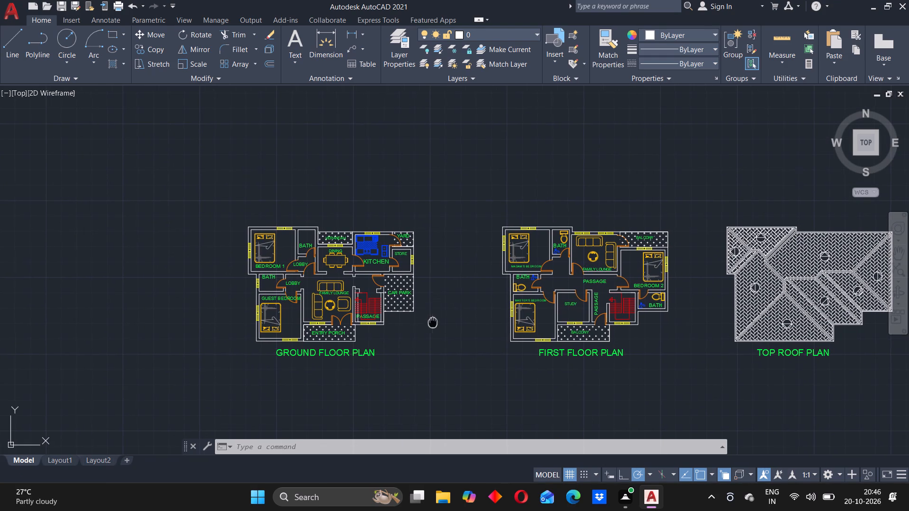
middle_drag(437, 317, 441, 316)
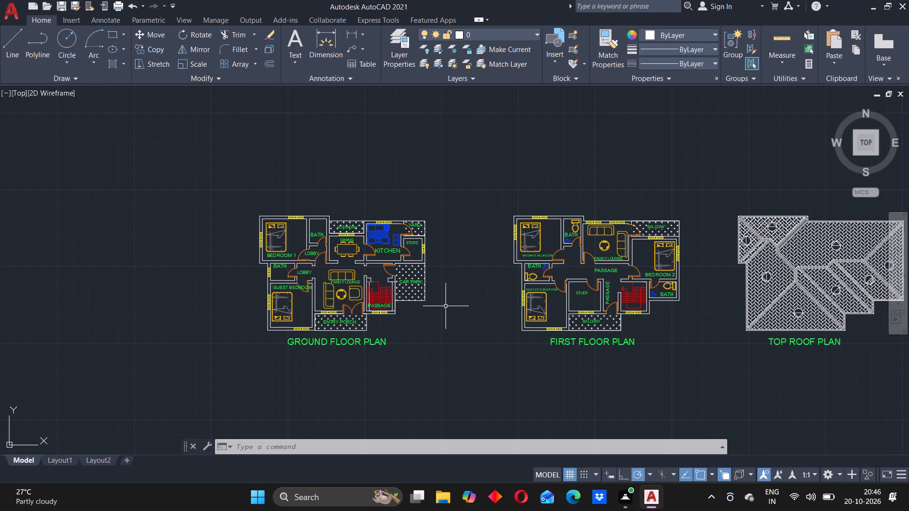
middle_drag(445, 309, 461, 325)
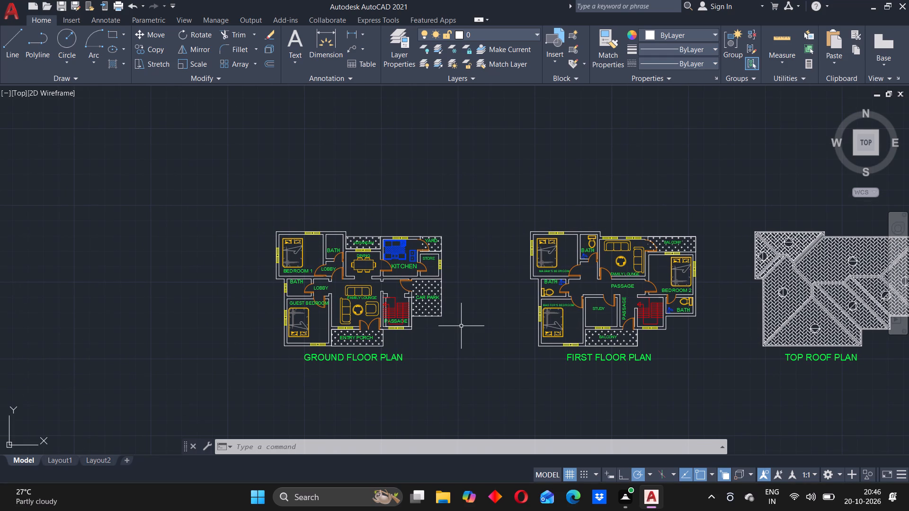
middle_drag(476, 307, 486, 344)
scroll(488, 335, down, 2)
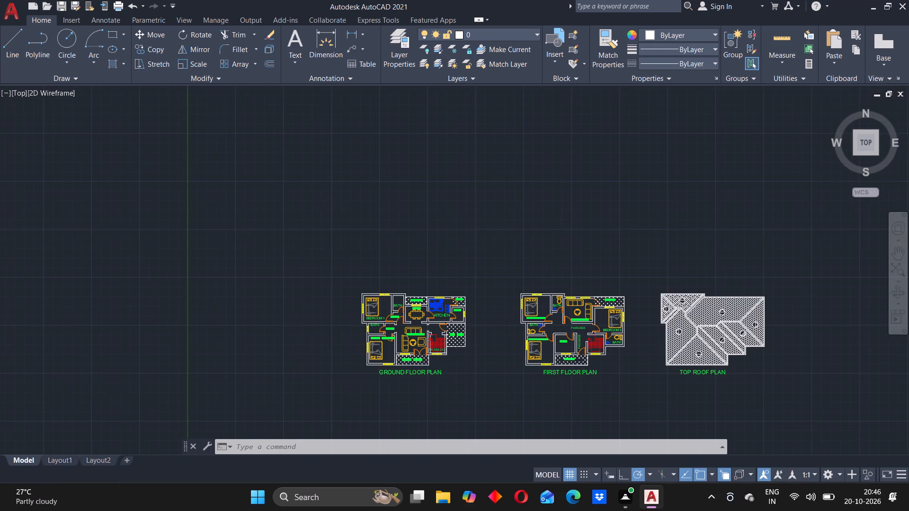
scroll(488, 335, up, 1)
middle_drag(487, 333, 357, 278)
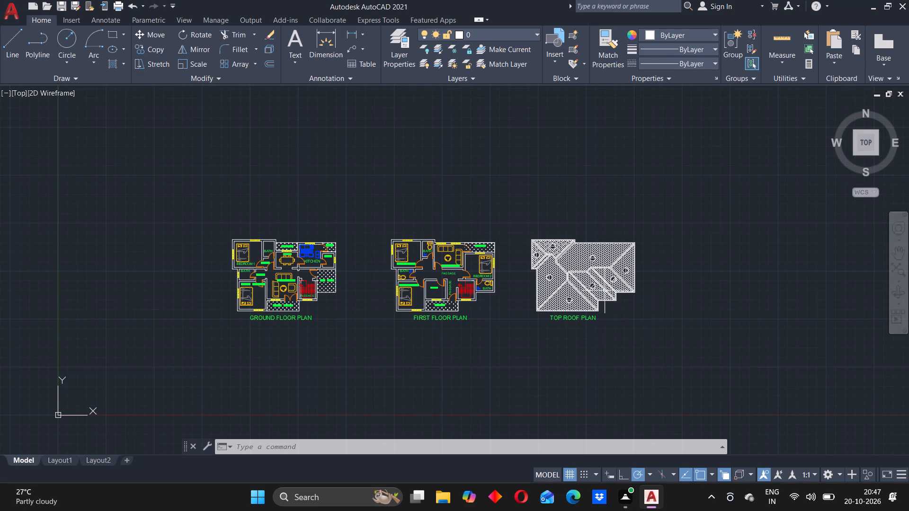
Examine the top roof plan up close, including its outline, ridge and hip lines, and hatched slopes.
middle_drag(615, 274, 500, 308)
scroll(553, 308, up, 1)
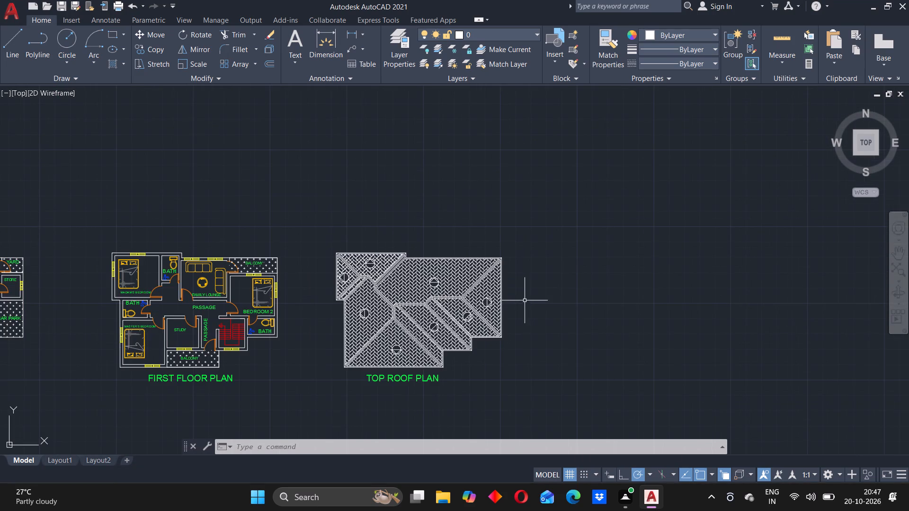
middle_drag(525, 300, 512, 314)
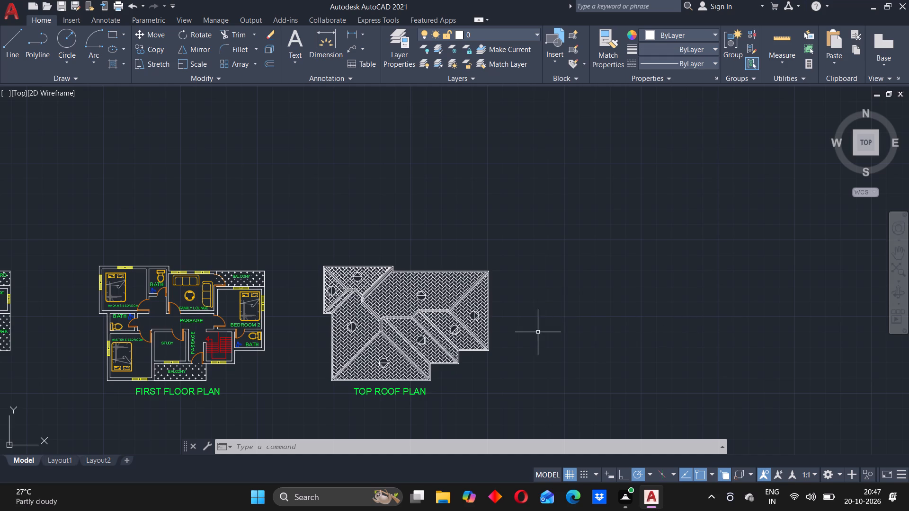
middle_drag(571, 316, 488, 278)
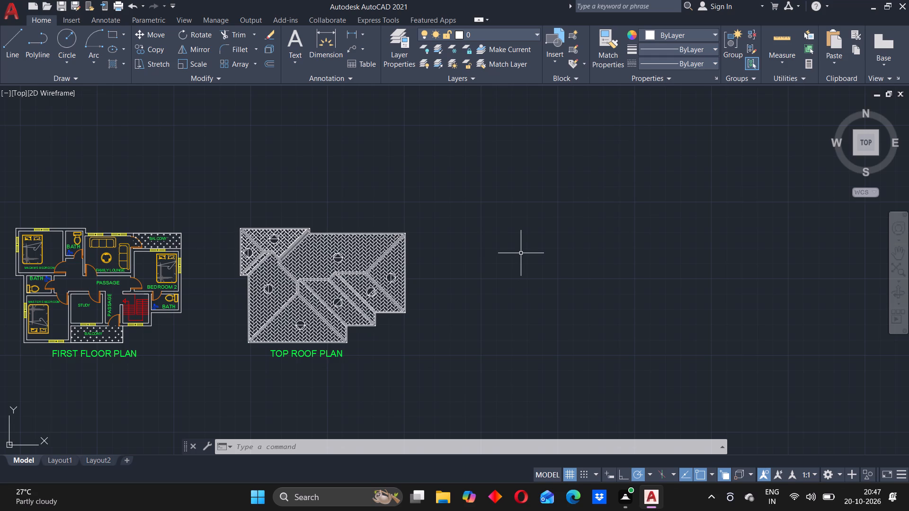
middle_drag(499, 297, 485, 311)
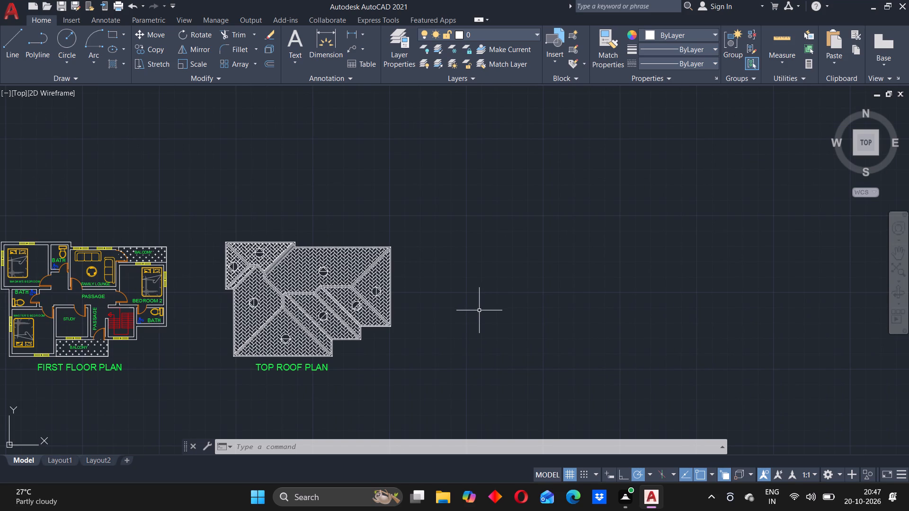
middle_drag(480, 303, 473, 314)
scroll(473, 314, up, 1)
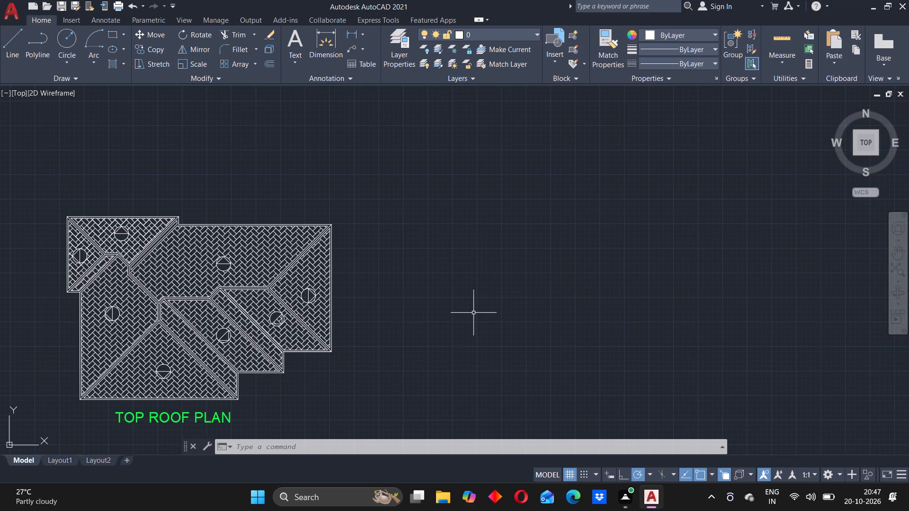
middle_drag(454, 343, 444, 300)
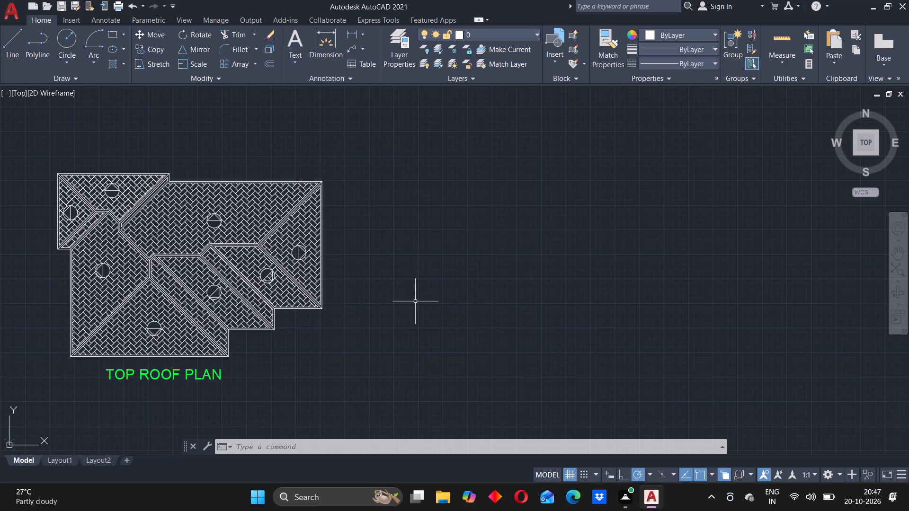
middle_drag(397, 299, 470, 296)
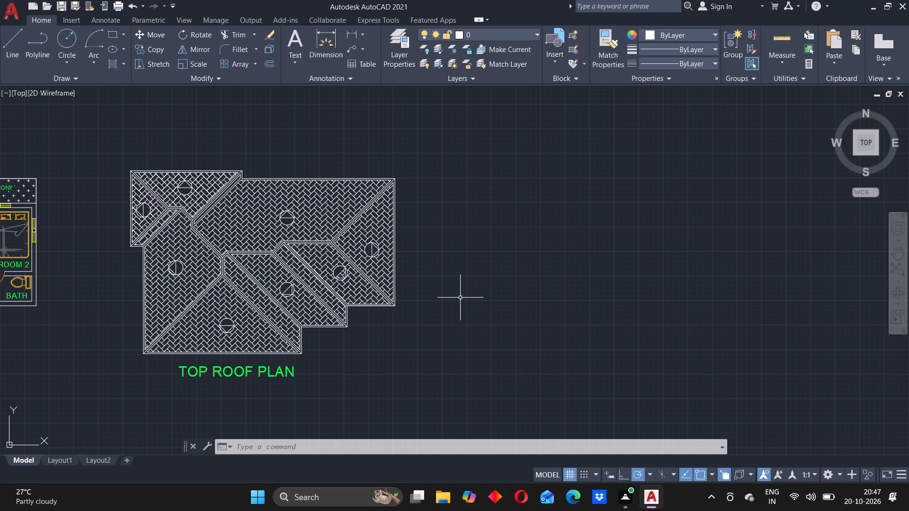
middle_drag(432, 291, 471, 278)
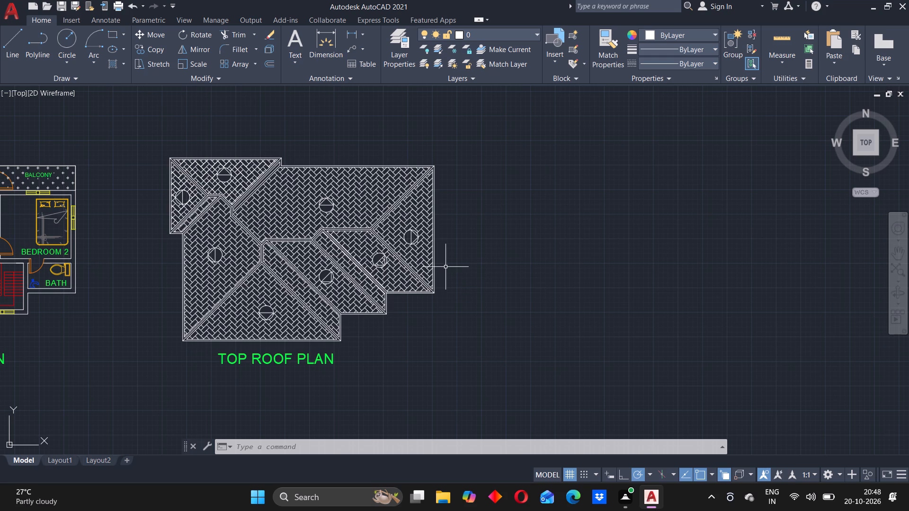
middle_drag(458, 259, 490, 273)
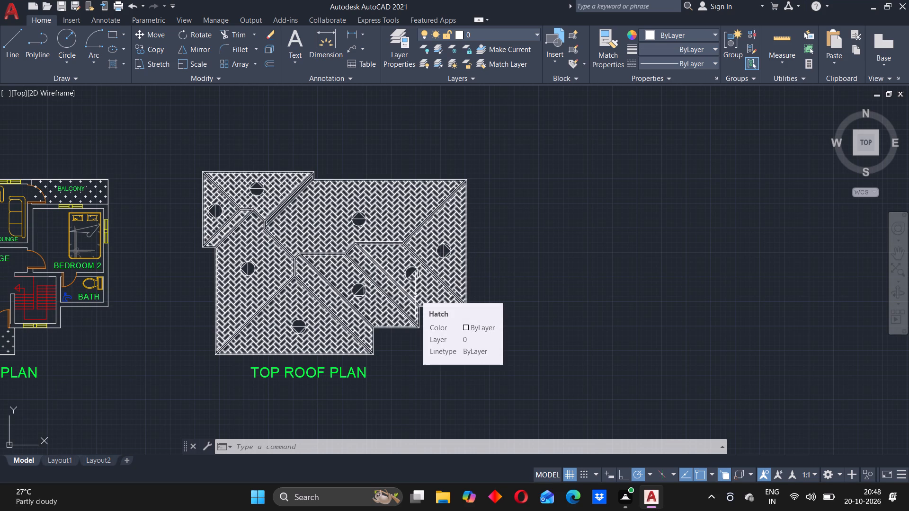
middle_drag(494, 306, 552, 336)
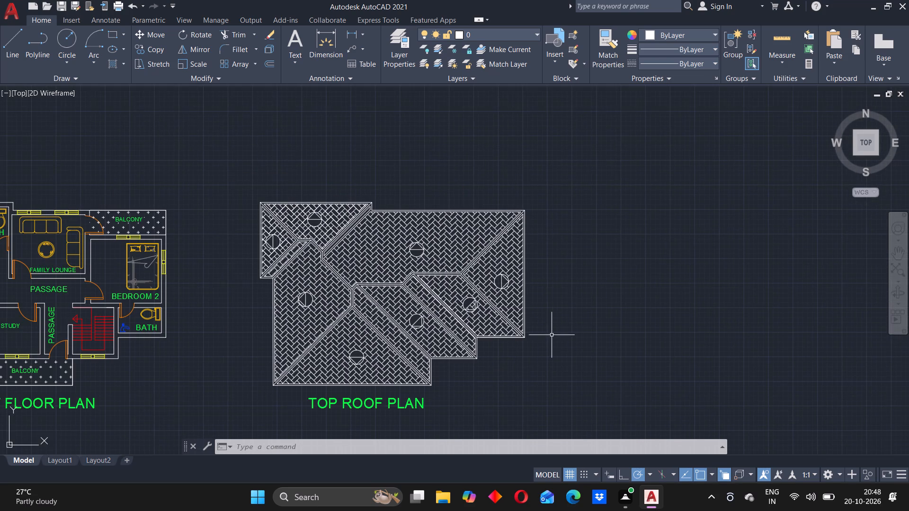
middle_drag(553, 328, 558, 289)
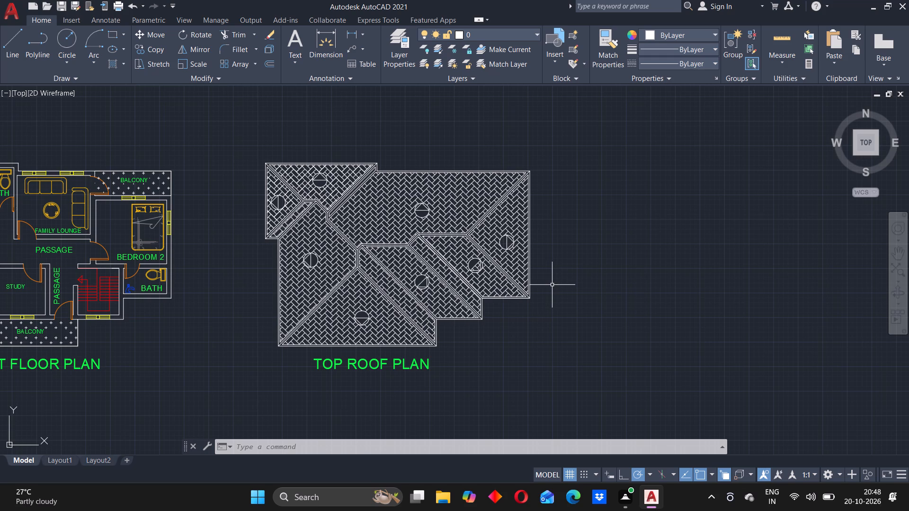
middle_drag(551, 282, 555, 288)
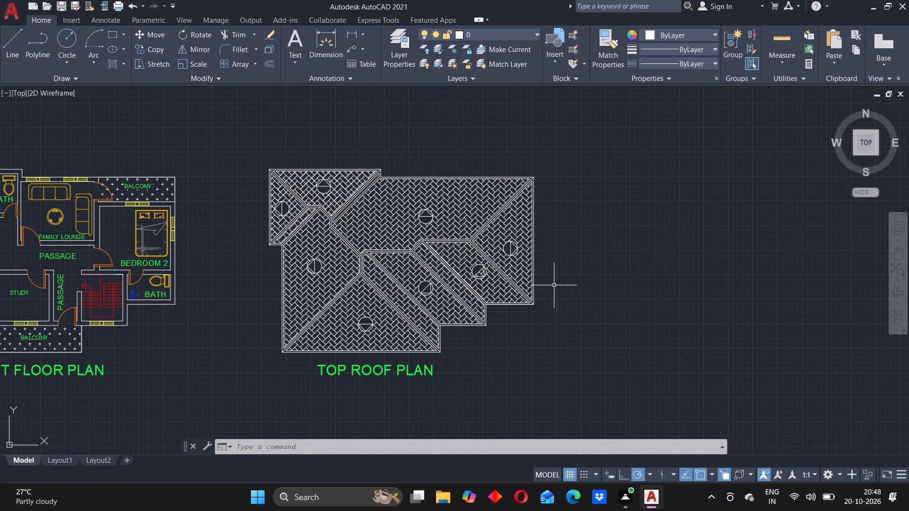
middle_drag(554, 291, 602, 291)
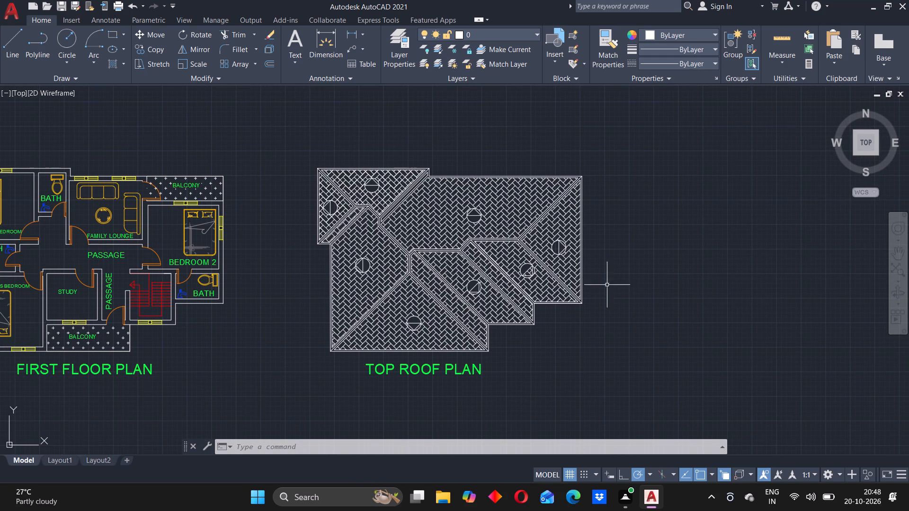
Examine the first floor plan's room layout alongside the top roof plan and compare their outlines.
middle_drag(429, 348, 483, 279)
middle_drag(297, 209, 396, 306)
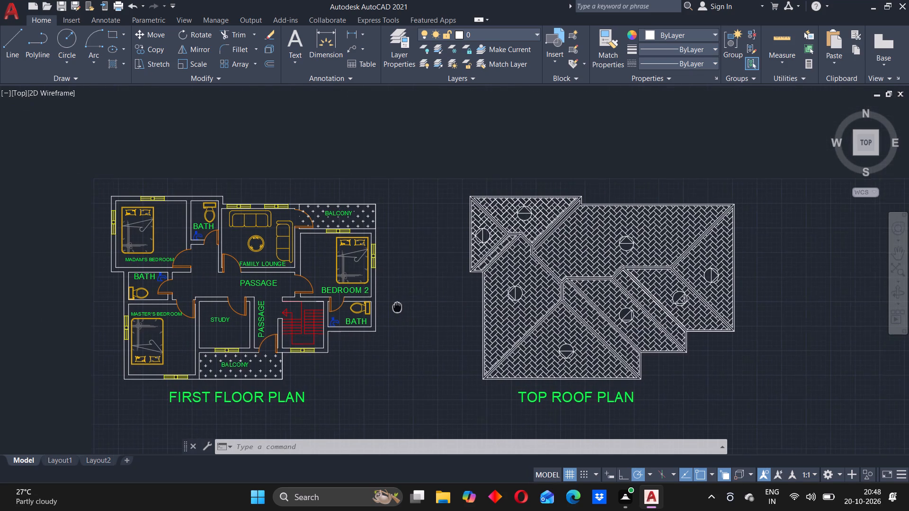
middle_drag(424, 282, 394, 283)
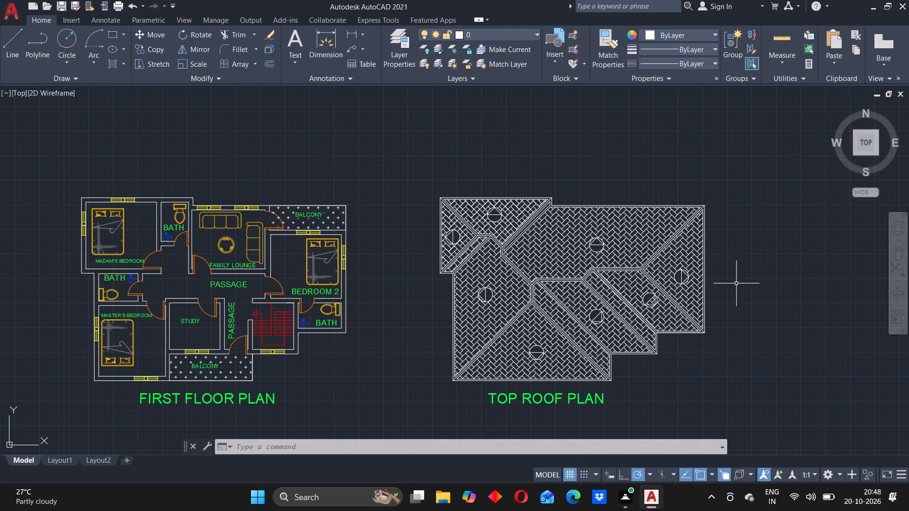
middle_drag(749, 360, 793, 331)
middle_drag(403, 293, 443, 315)
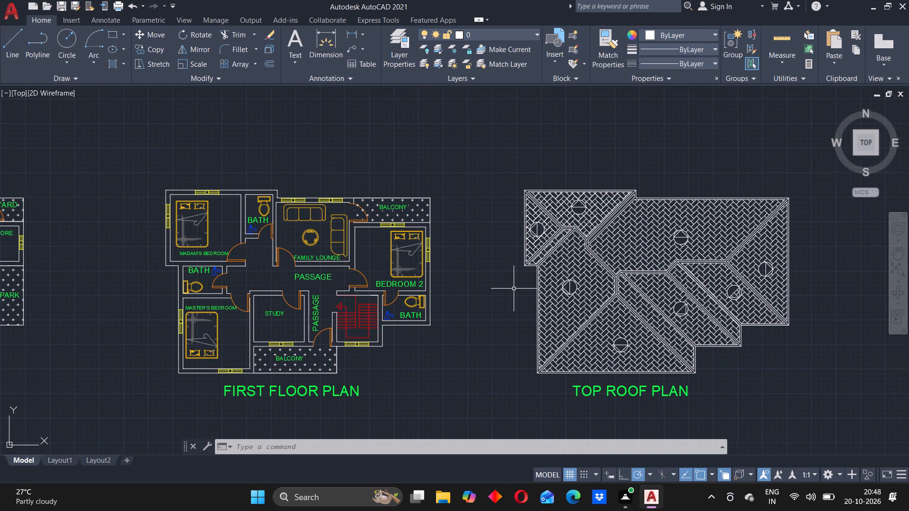
middle_drag(514, 290, 527, 299)
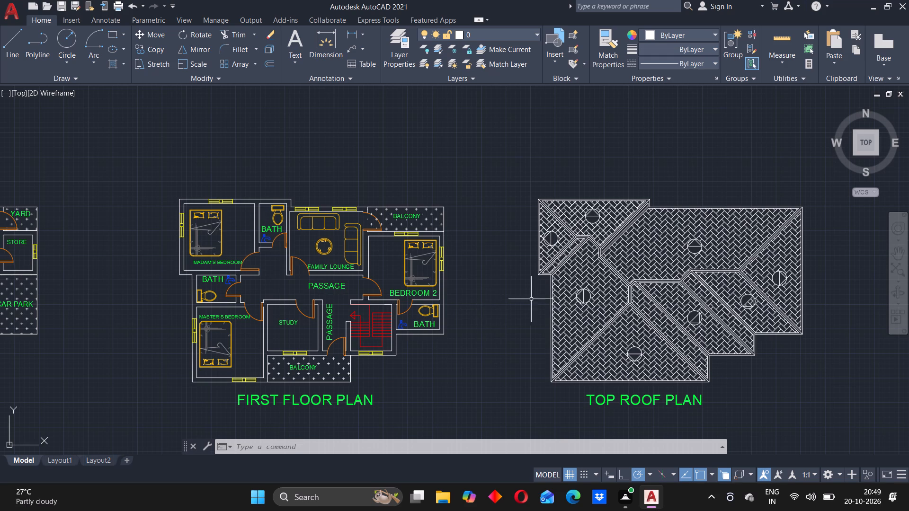
middle_drag(504, 322, 522, 298)
middle_drag(496, 288, 525, 295)
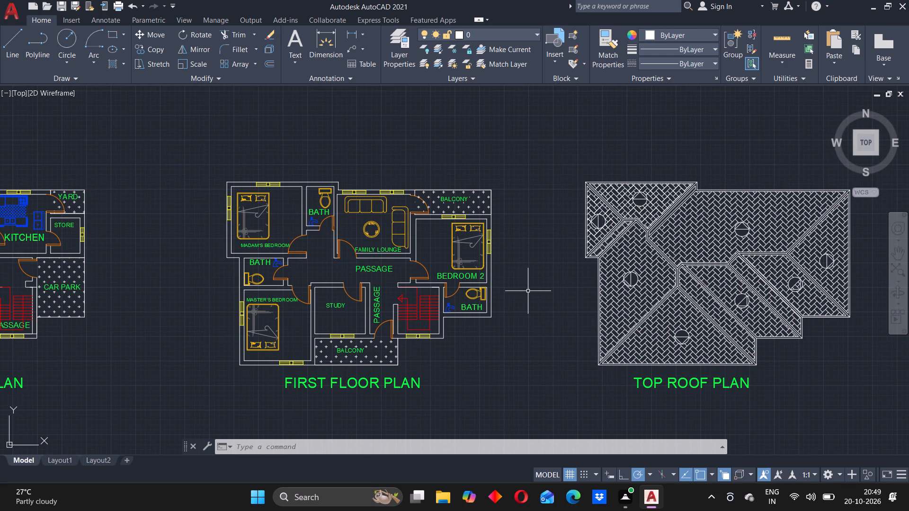
middle_drag(549, 299, 413, 217)
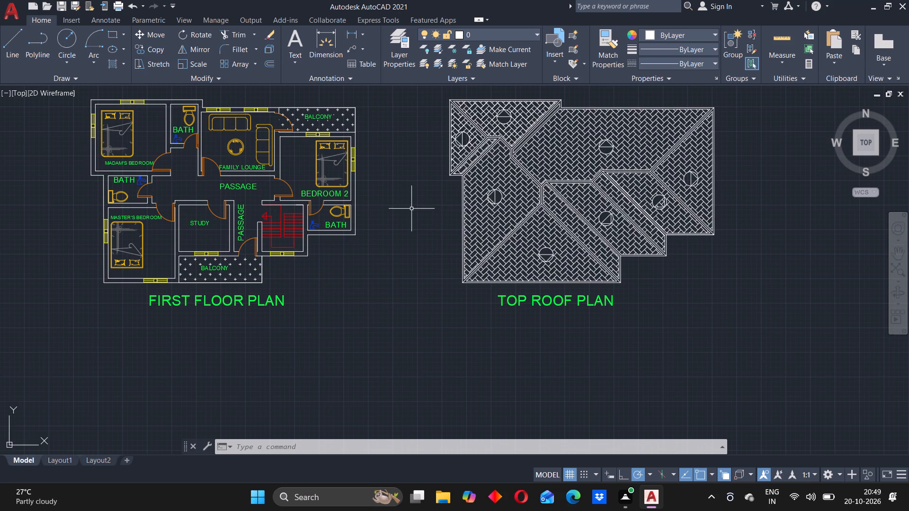
scroll(411, 209, up, 1)
scroll(412, 209, down, 3)
middle_drag(411, 211, 431, 238)
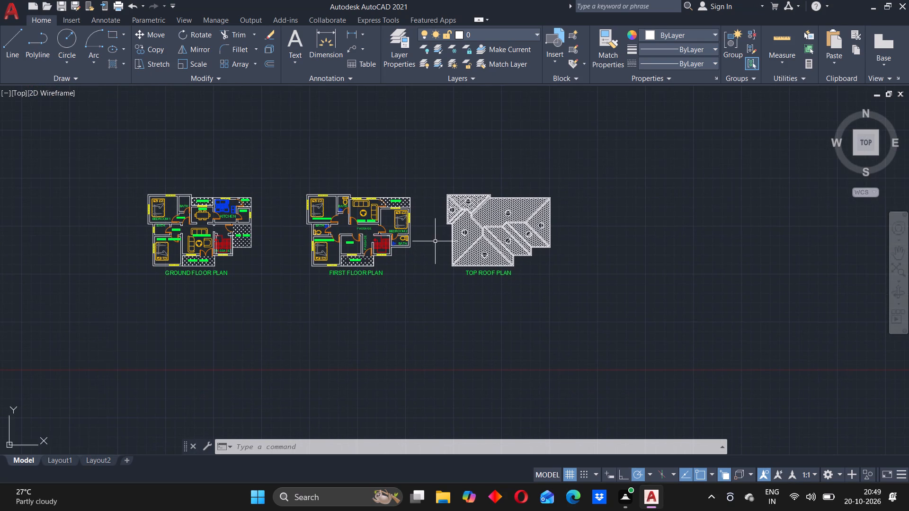
scroll(435, 241, up, 1)
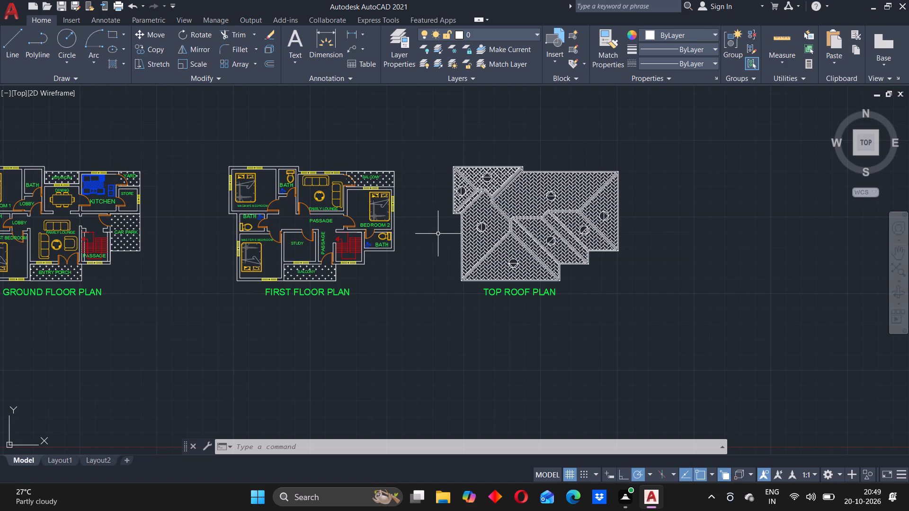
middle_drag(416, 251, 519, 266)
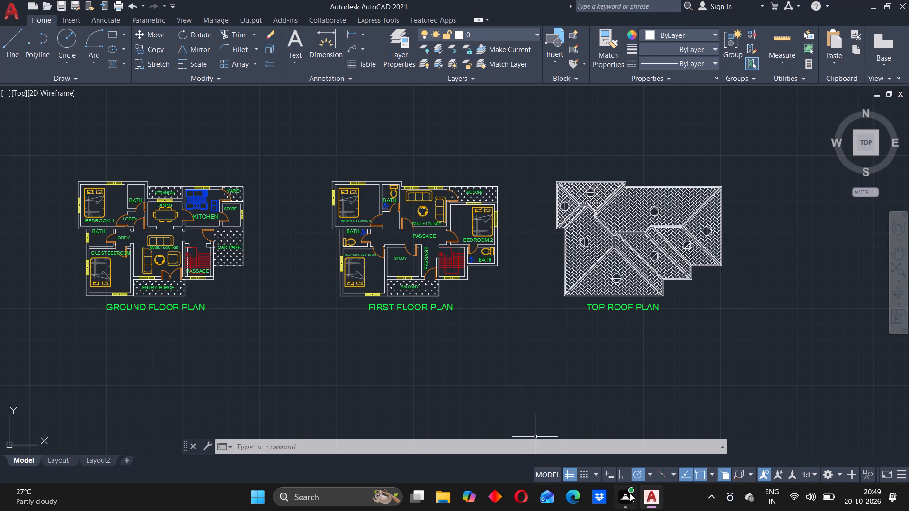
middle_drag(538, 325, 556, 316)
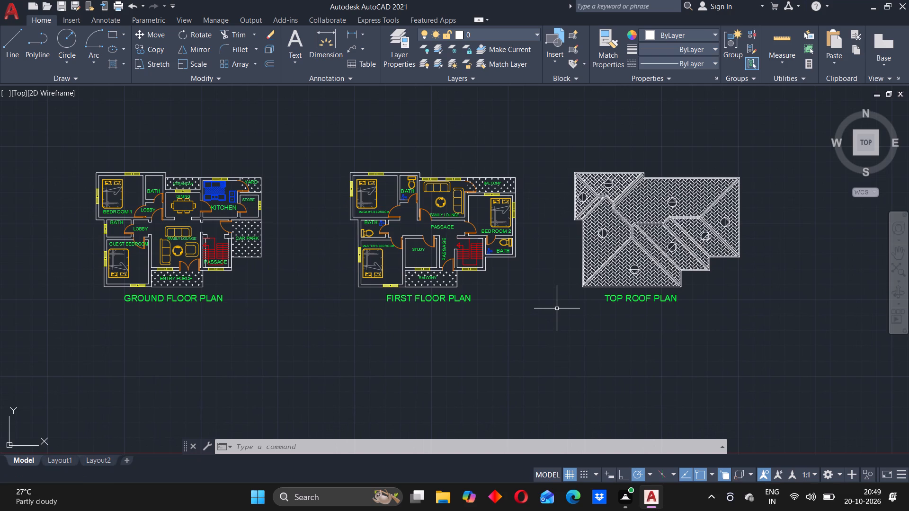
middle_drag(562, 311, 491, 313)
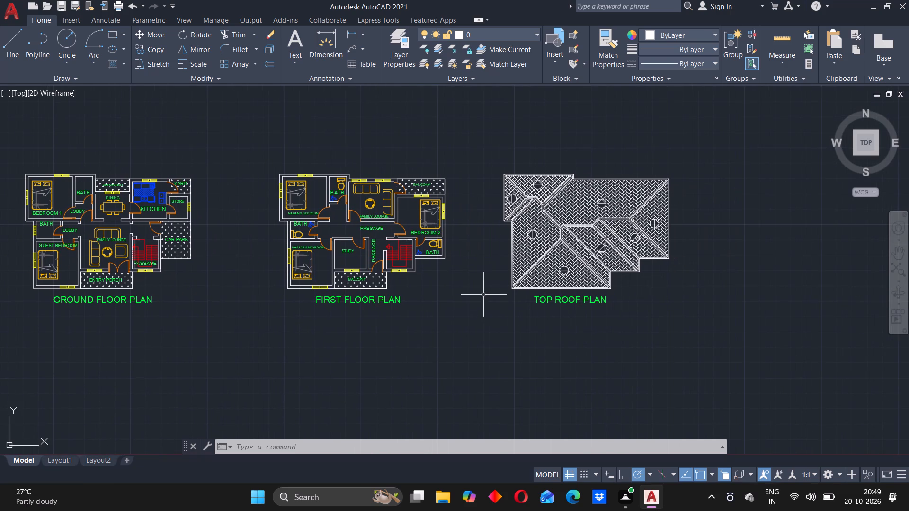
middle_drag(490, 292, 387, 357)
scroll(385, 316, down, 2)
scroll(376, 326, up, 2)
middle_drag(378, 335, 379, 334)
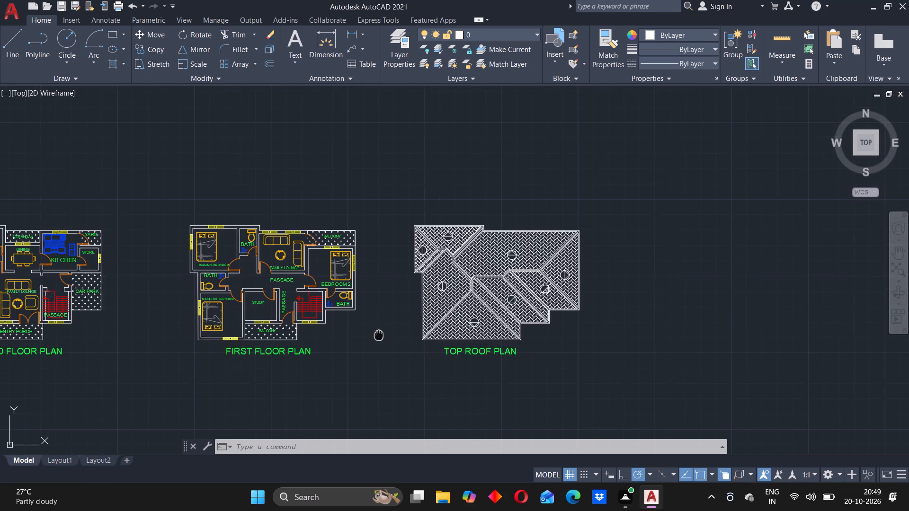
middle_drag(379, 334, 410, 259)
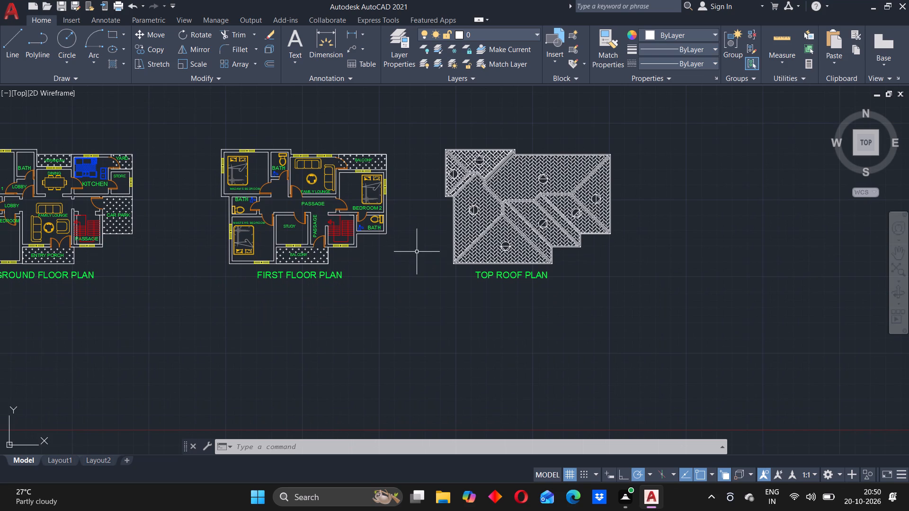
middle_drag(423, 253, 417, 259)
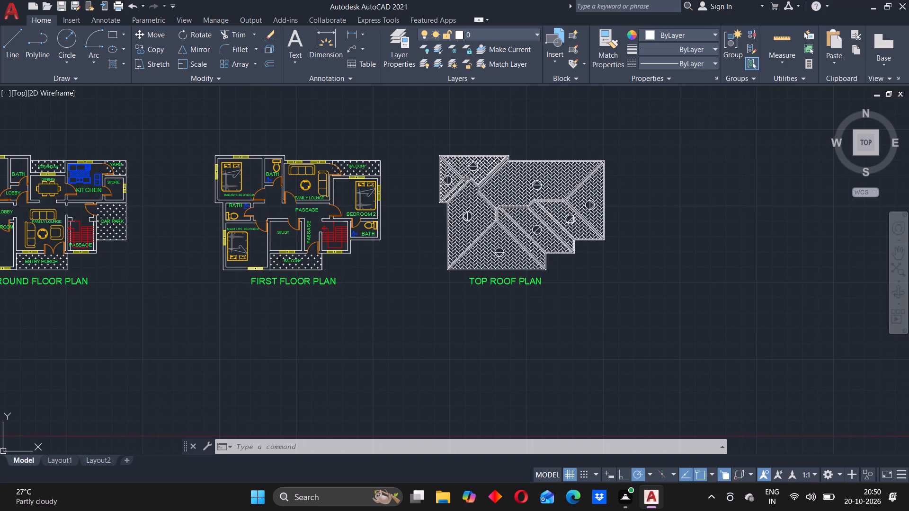
Examine the front part of the ground floor plan up close, including the guest bedroom, family lounge, entry porch, stair passage and car park.
scroll(419, 258, down, 1)
middle_drag(376, 291, 573, 307)
scroll(370, 295, up, 3)
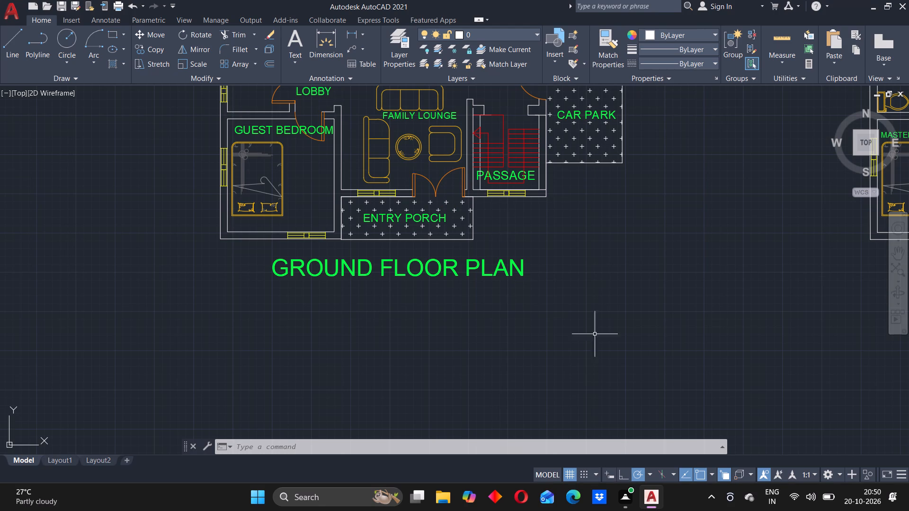
middle_drag(724, 290, 673, 284)
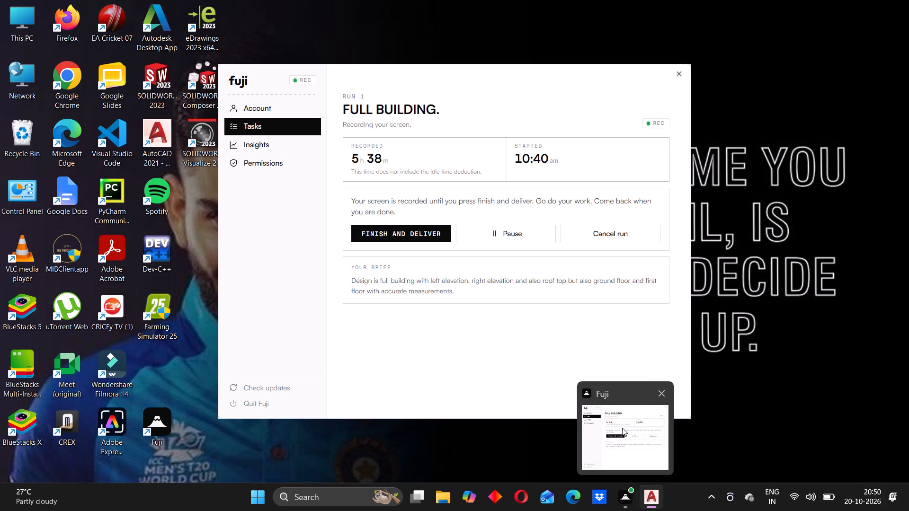
middle_drag(551, 342, 615, 314)
middle_drag(508, 283, 514, 291)
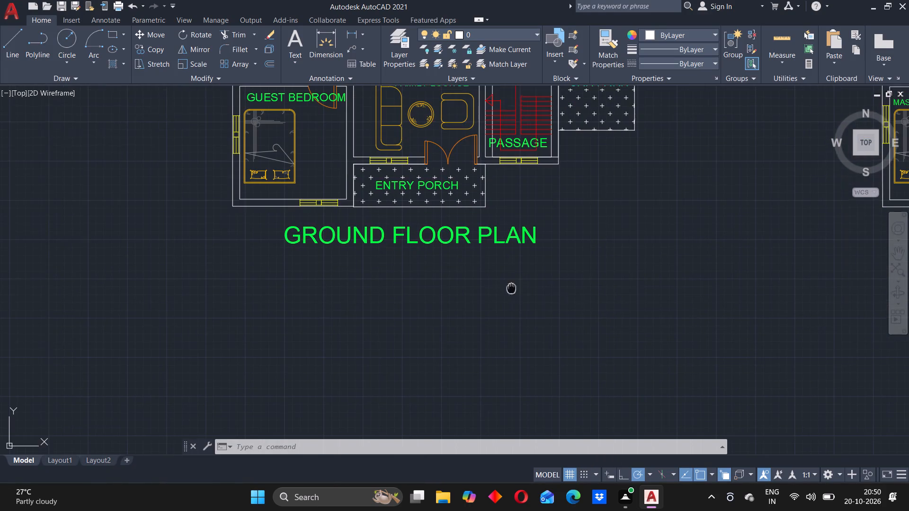
middle_drag(514, 291, 538, 304)
middle_drag(460, 286, 529, 308)
scroll(528, 293, down, 2)
scroll(464, 280, up, 2)
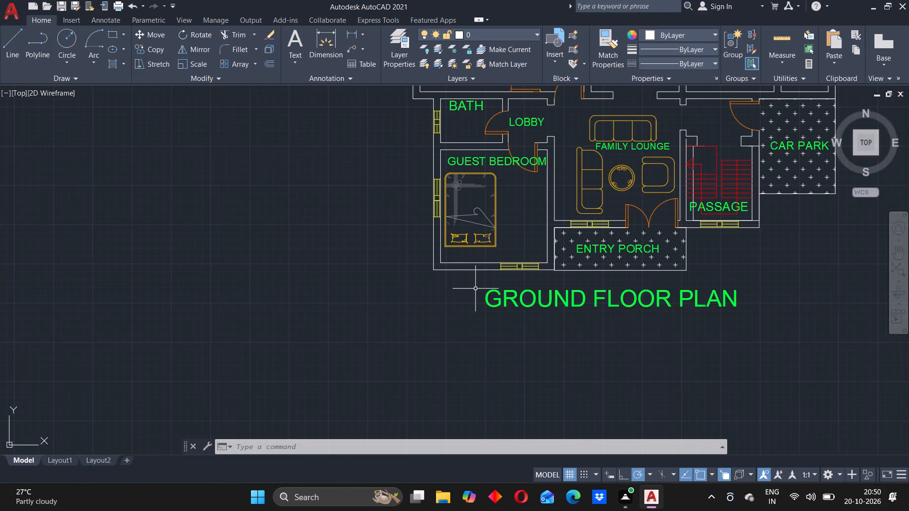
middle_drag(476, 291, 458, 333)
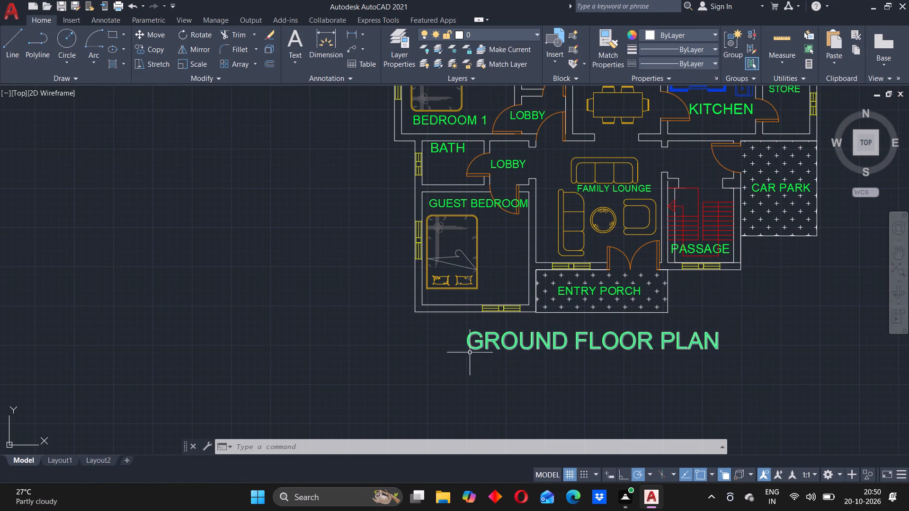
middle_drag(452, 359, 468, 359)
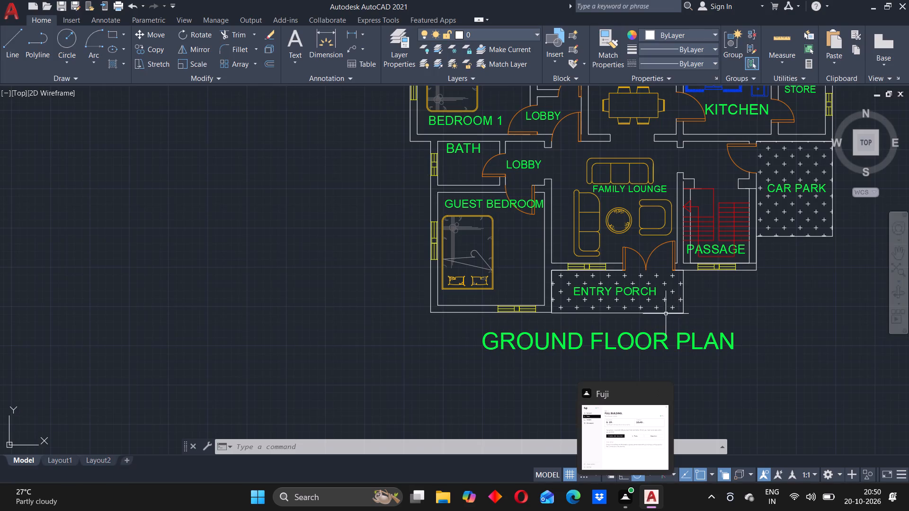
middle_drag(462, 400, 503, 379)
middle_drag(481, 330, 508, 331)
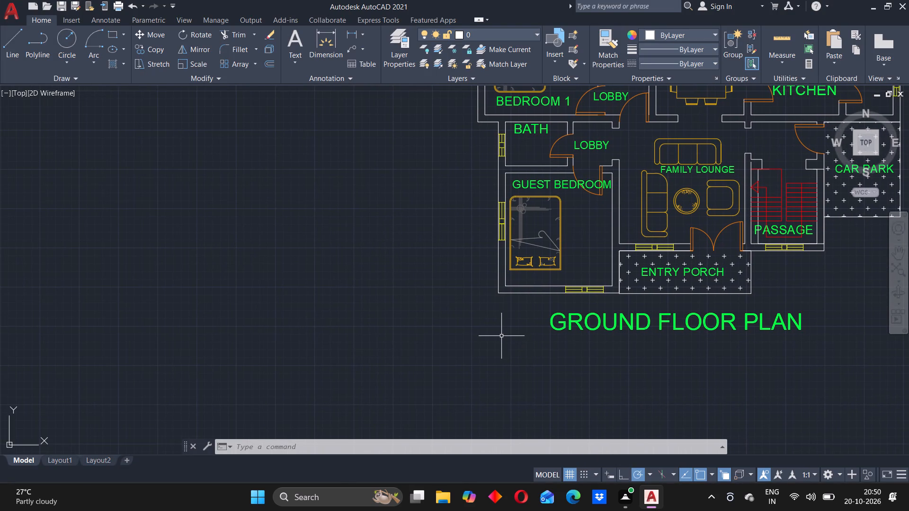
middle_drag(487, 329, 499, 328)
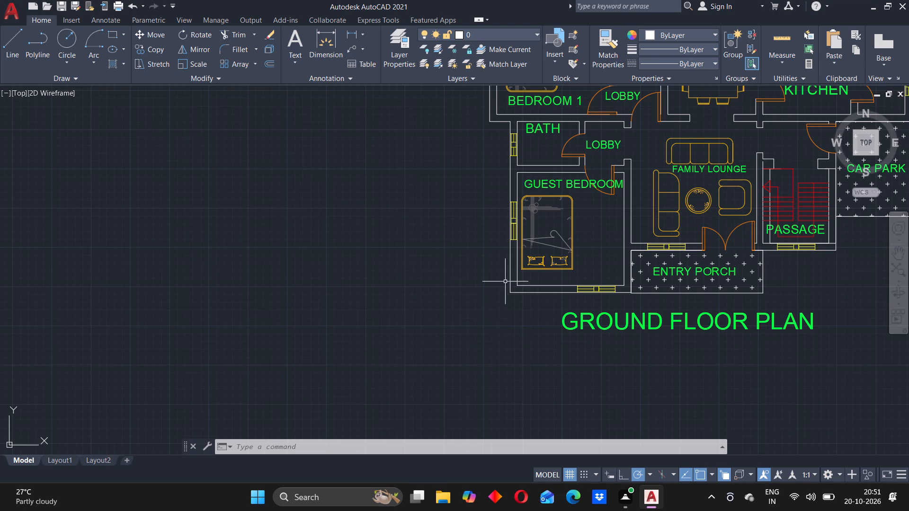
Compare the room layouts of the ground floor and first floor plans side by side.
middle_drag(507, 282, 303, 320)
scroll(440, 235, down, 3)
middle_drag(509, 246, 433, 299)
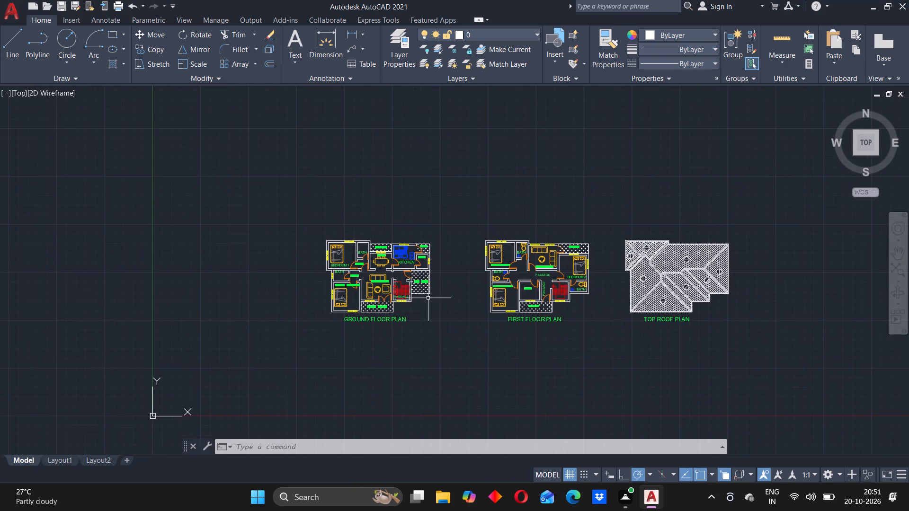
scroll(428, 298, up, 2)
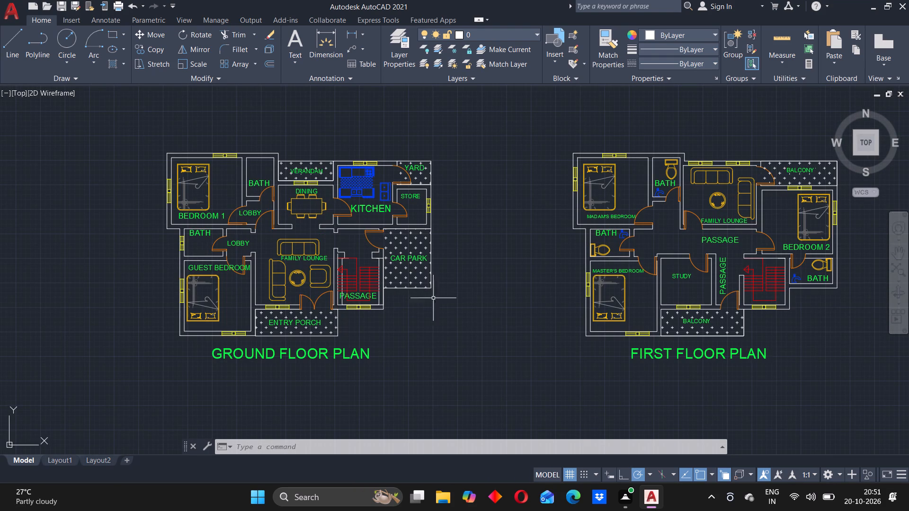
middle_drag(491, 307, 473, 285)
middle_drag(477, 305, 491, 287)
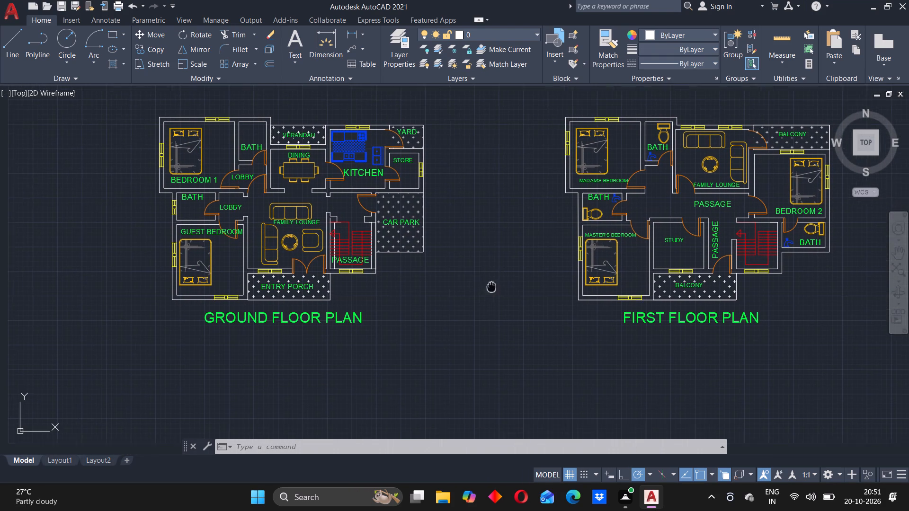
middle_drag(439, 292, 472, 288)
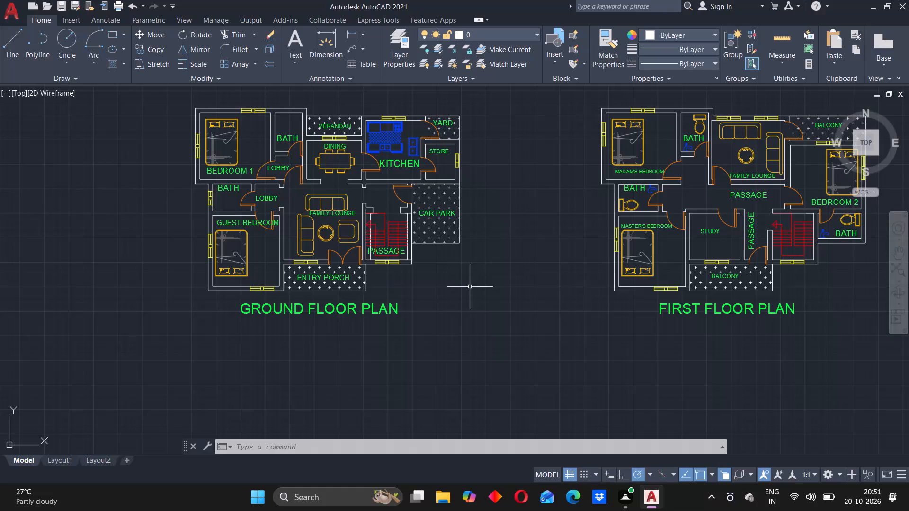
middle_drag(539, 318, 483, 306)
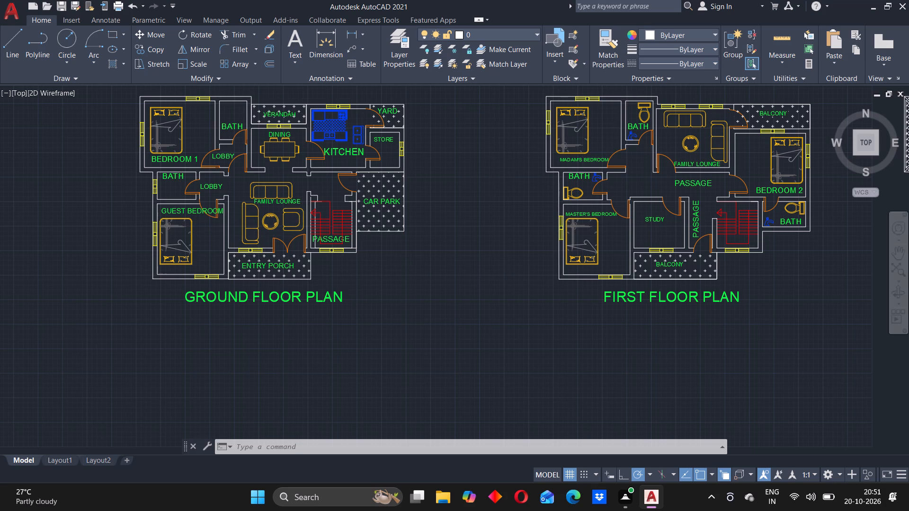
middle_drag(550, 331, 526, 331)
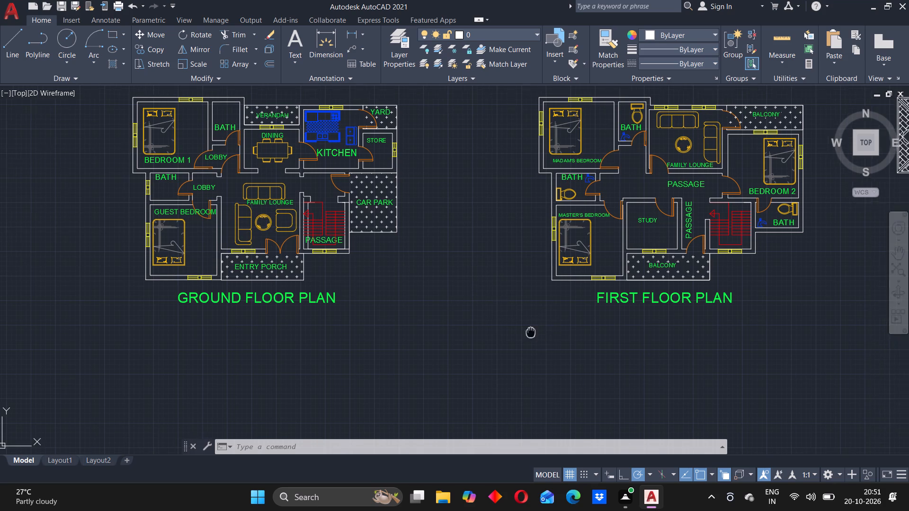
middle_drag(526, 331, 525, 330)
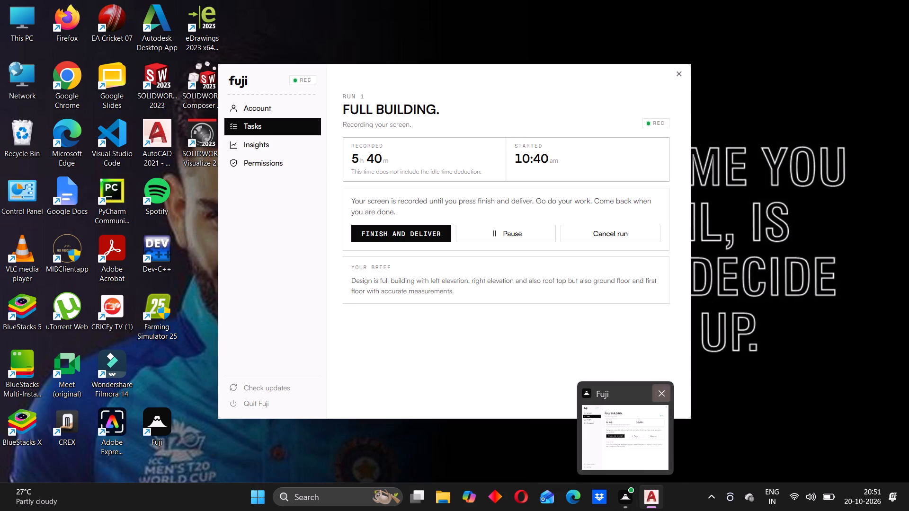
middle_drag(740, 354, 655, 353)
middle_drag(449, 353, 470, 345)
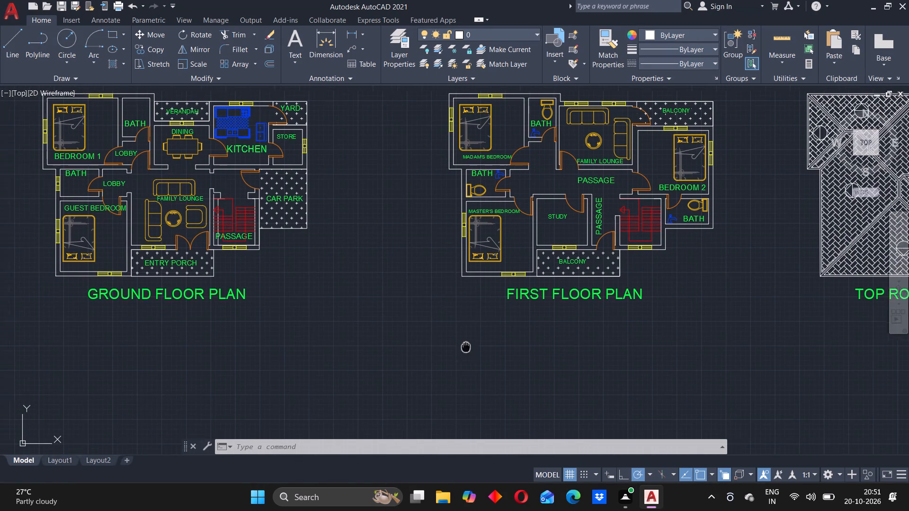
middle_drag(470, 345, 480, 339)
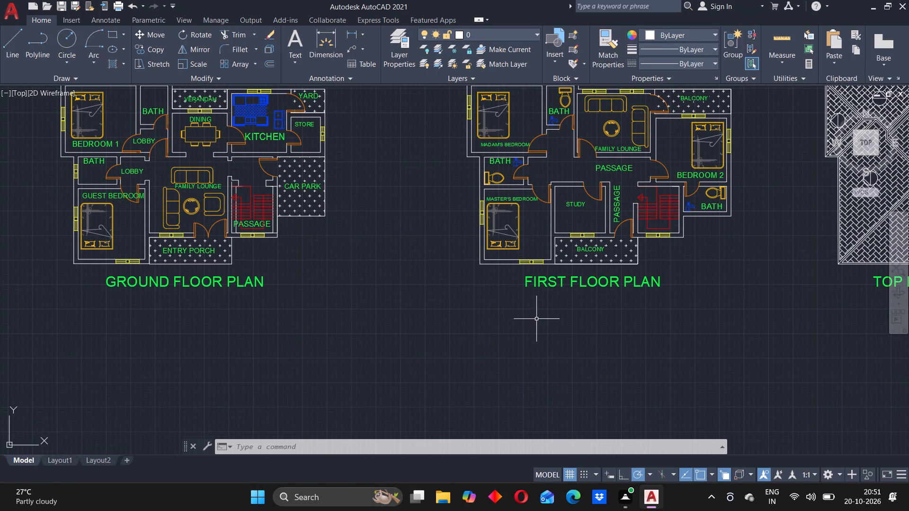
middle_drag(567, 359, 596, 324)
middle_drag(535, 317, 563, 339)
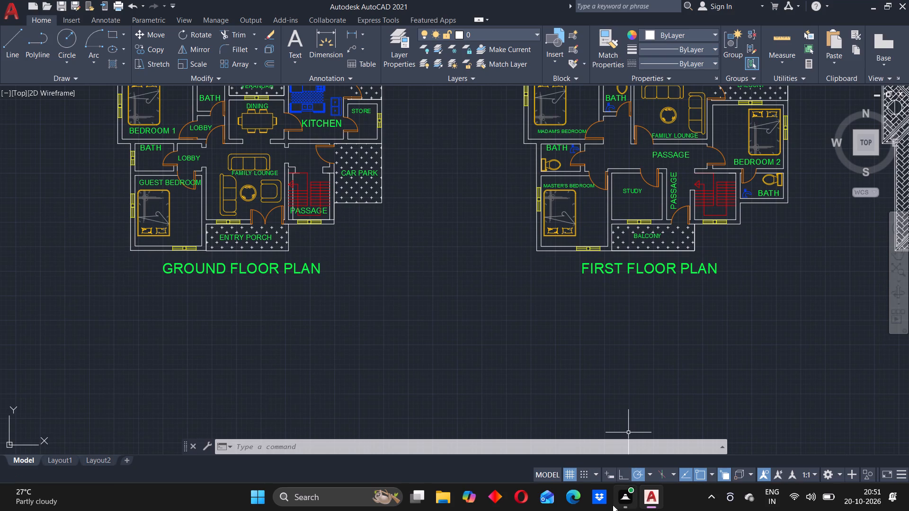
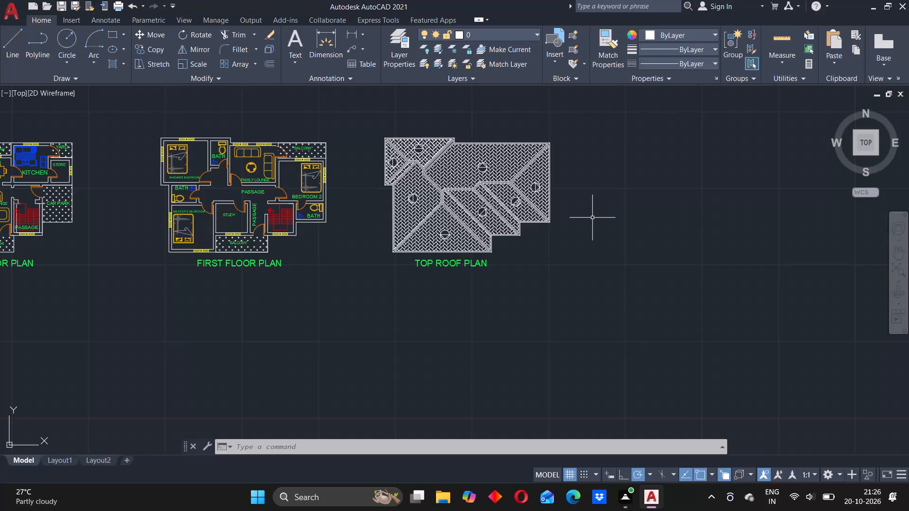
Look across the three plans and examine the ground floor plan's rooms, front walls and entry porch up close.
middle_drag(622, 235, 620, 240)
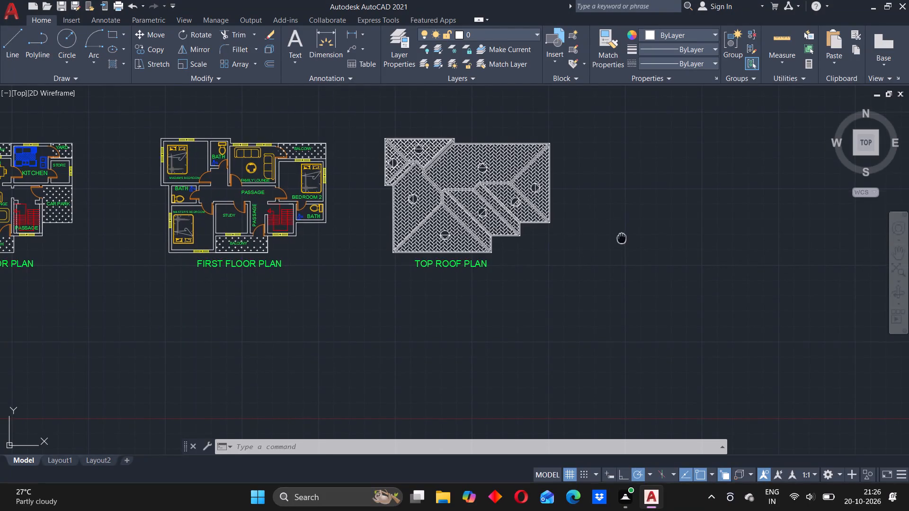
middle_drag(620, 240, 605, 254)
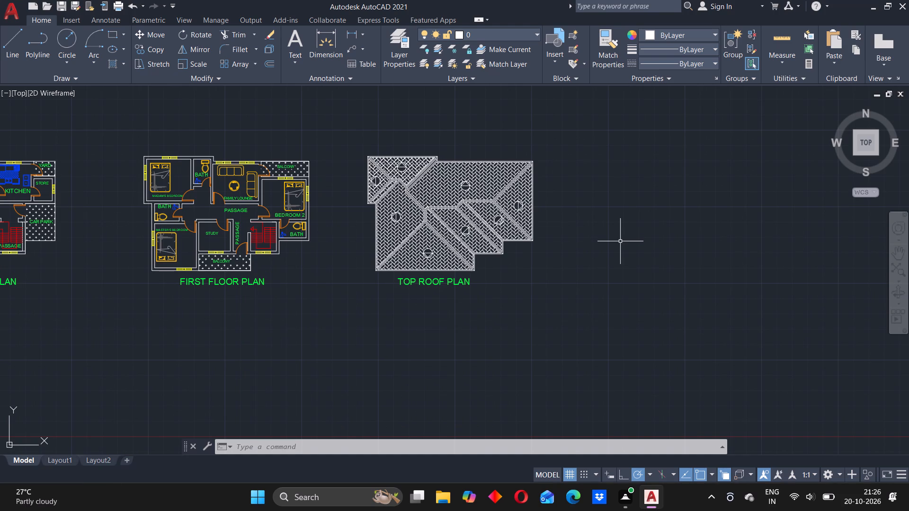
middle_drag(589, 286, 593, 233)
middle_drag(287, 290, 476, 300)
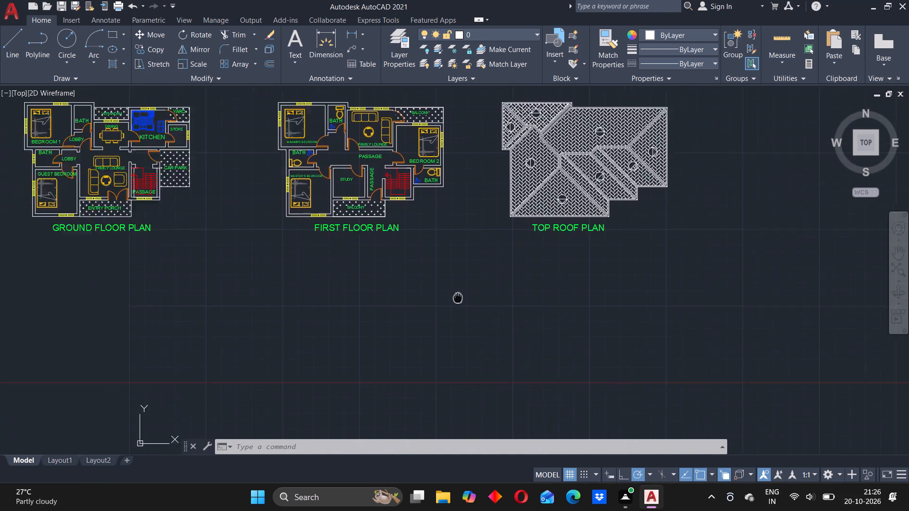
middle_drag(476, 300, 530, 314)
middle_drag(330, 288, 432, 254)
middle_drag(262, 259, 287, 268)
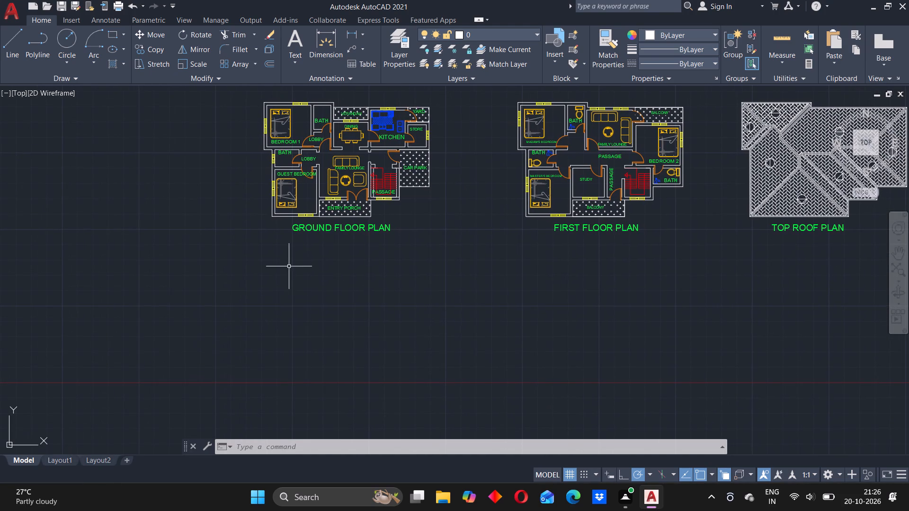
scroll(284, 256, up, 2)
middle_drag(272, 226, 298, 289)
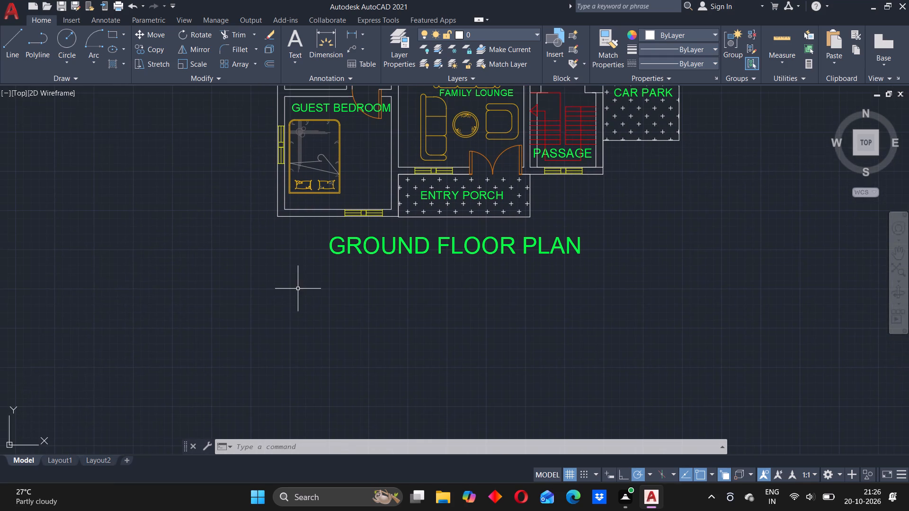
scroll(259, 240, up, 2)
scroll(351, 213, down, 3)
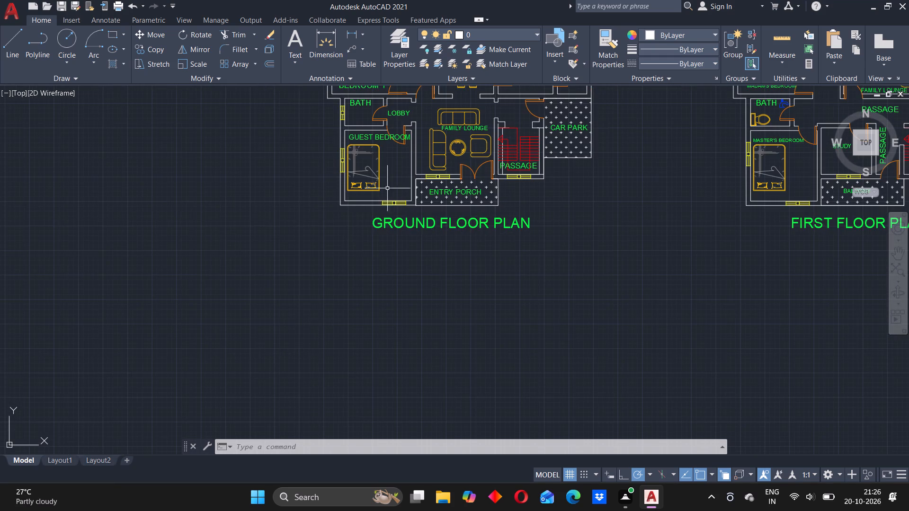
middle_drag(389, 185, 379, 257)
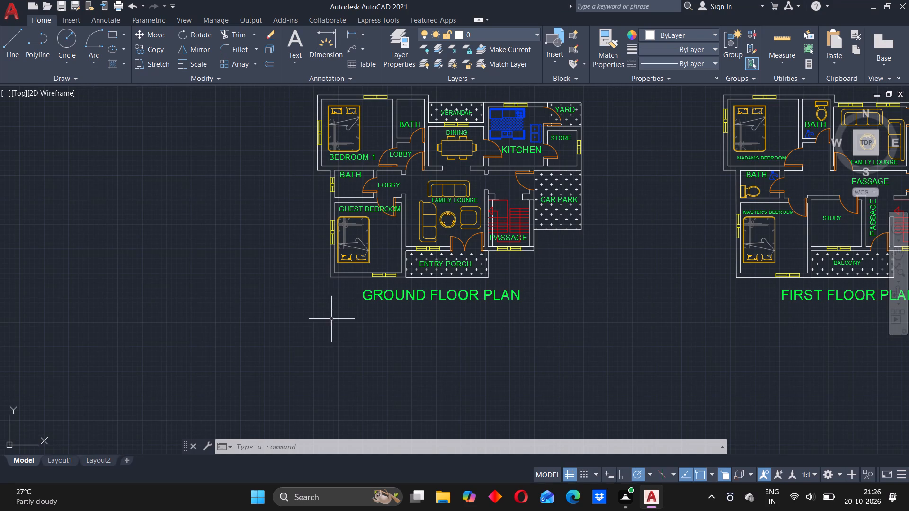
middle_drag(331, 319, 348, 293)
middle_drag(345, 282, 368, 264)
scroll(380, 195, up, 1)
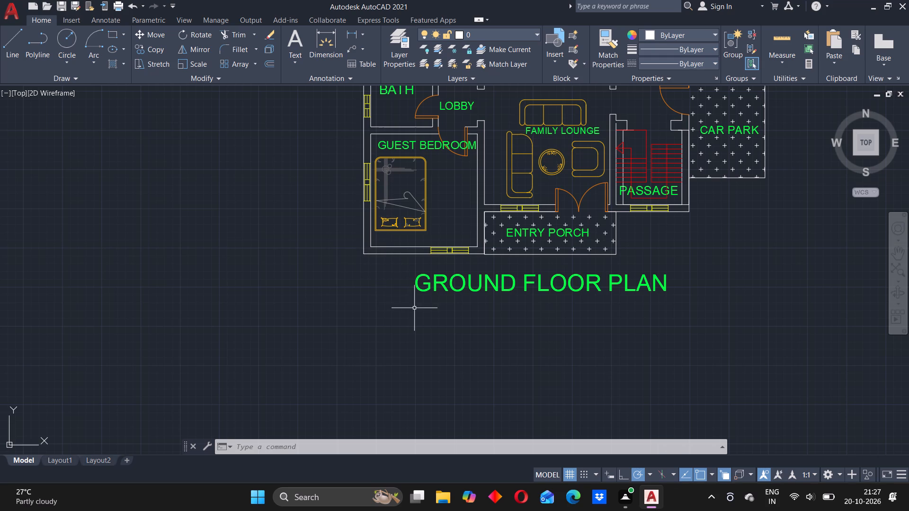
middle_drag(423, 314, 415, 217)
scroll(417, 202, down, 3)
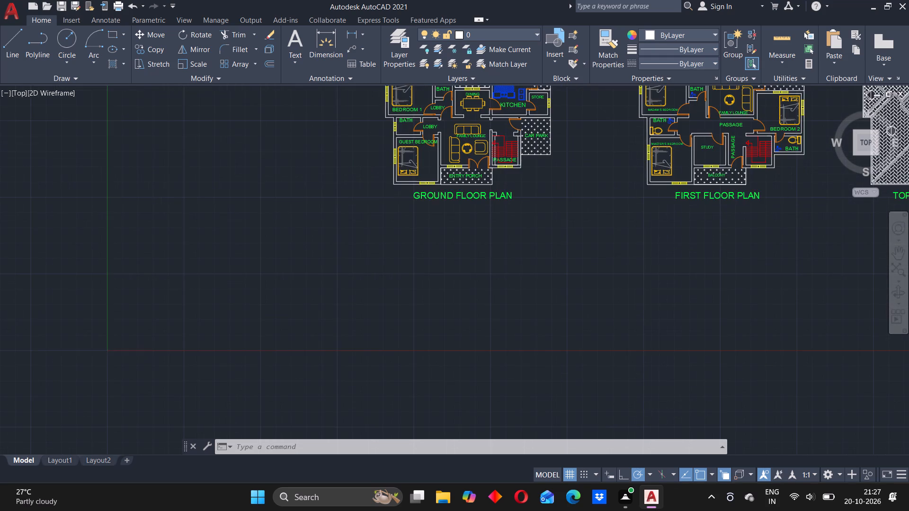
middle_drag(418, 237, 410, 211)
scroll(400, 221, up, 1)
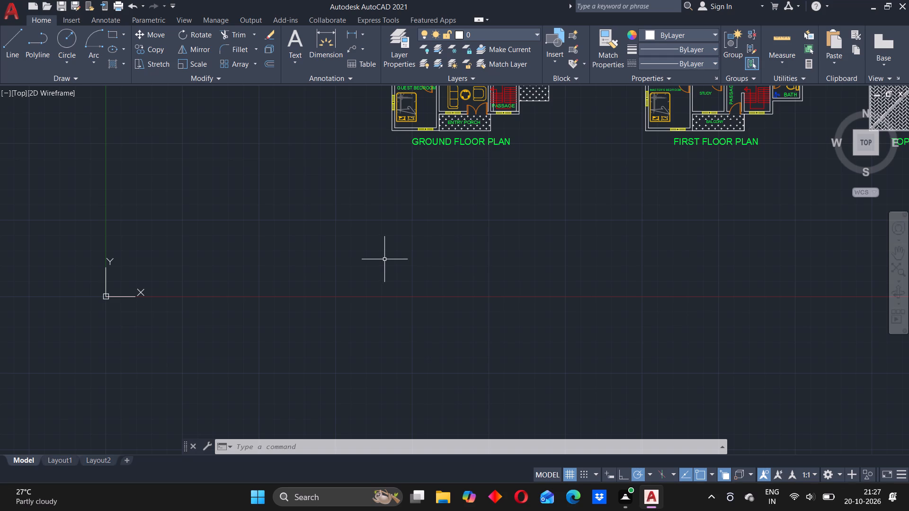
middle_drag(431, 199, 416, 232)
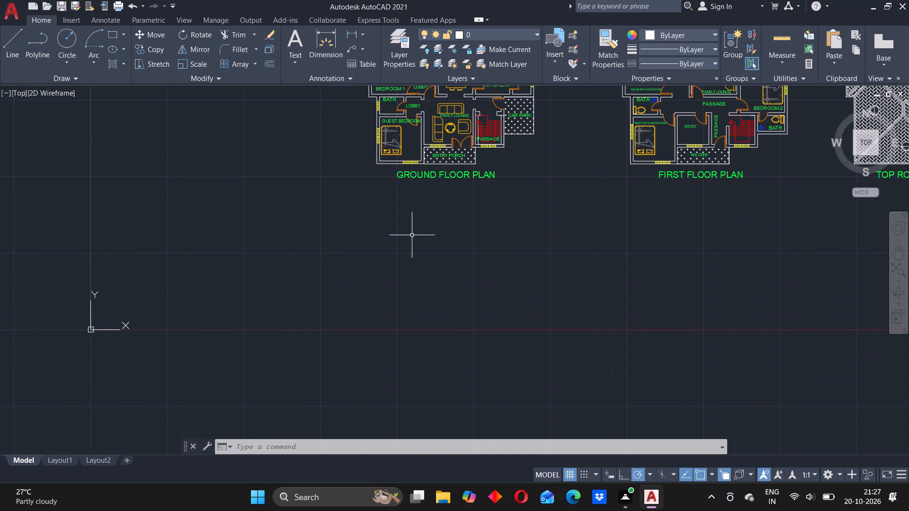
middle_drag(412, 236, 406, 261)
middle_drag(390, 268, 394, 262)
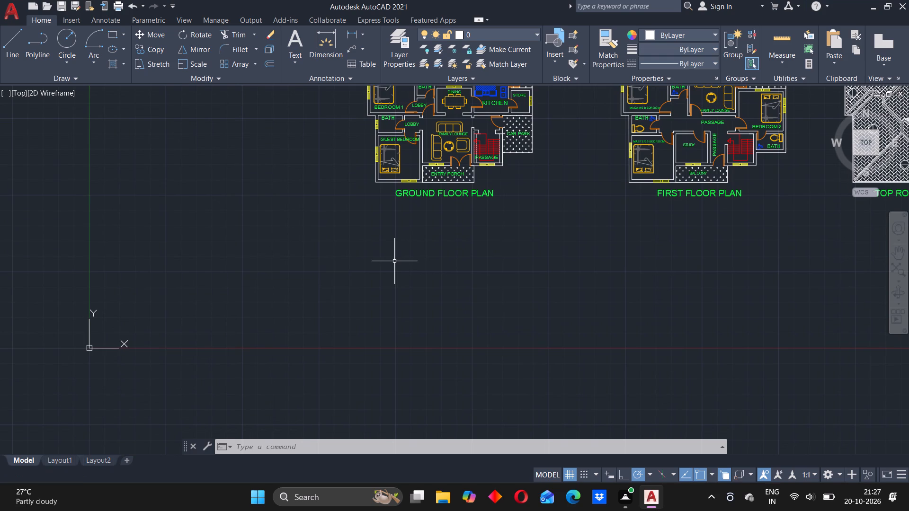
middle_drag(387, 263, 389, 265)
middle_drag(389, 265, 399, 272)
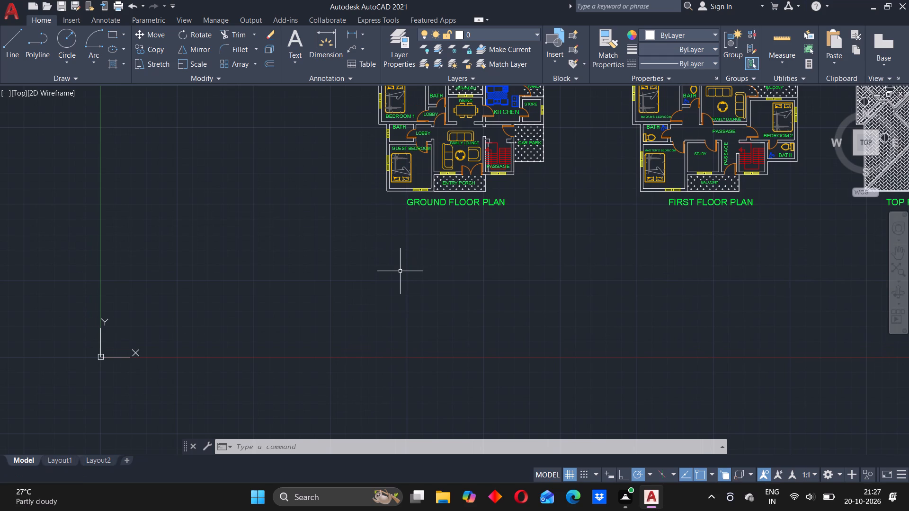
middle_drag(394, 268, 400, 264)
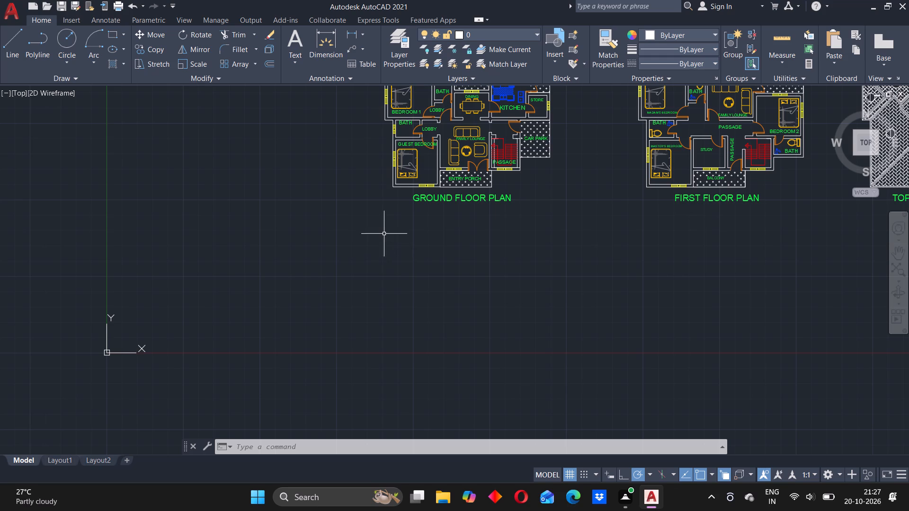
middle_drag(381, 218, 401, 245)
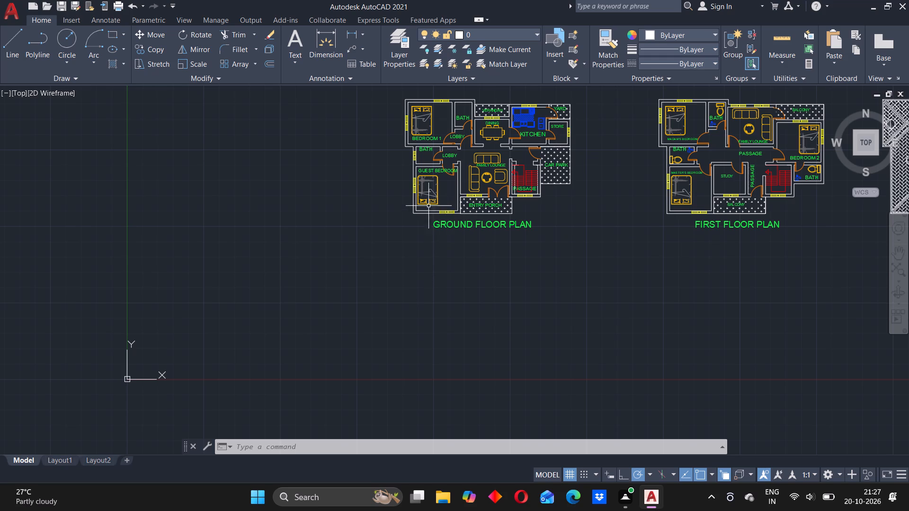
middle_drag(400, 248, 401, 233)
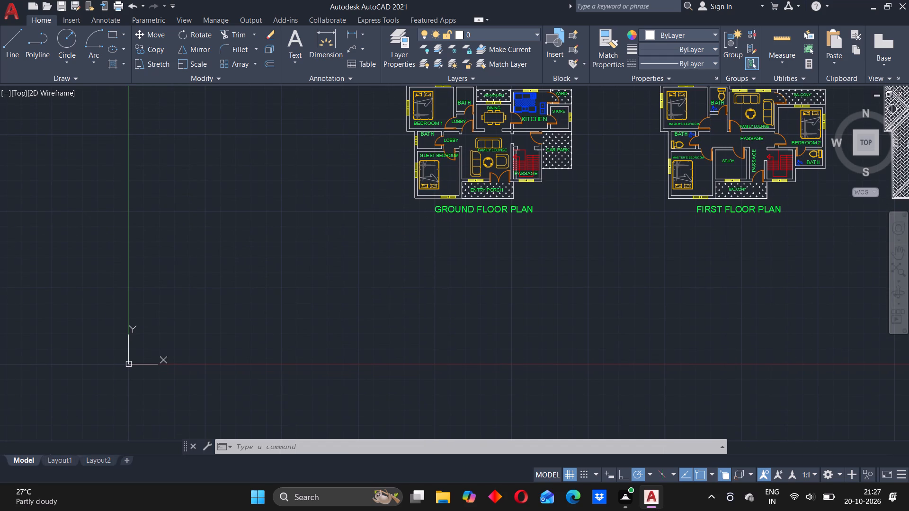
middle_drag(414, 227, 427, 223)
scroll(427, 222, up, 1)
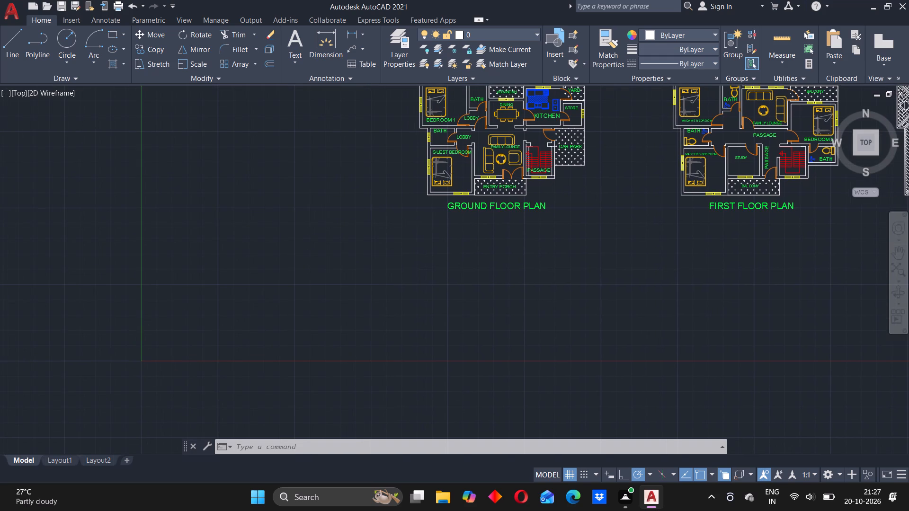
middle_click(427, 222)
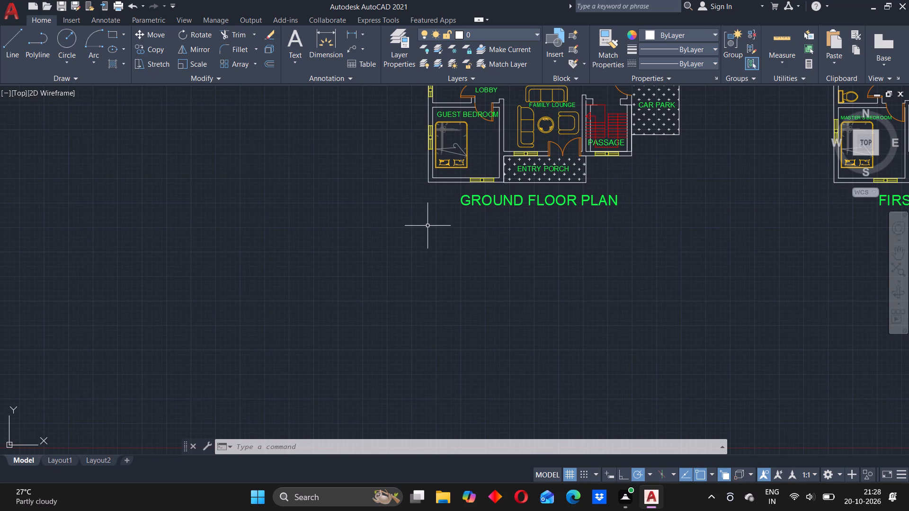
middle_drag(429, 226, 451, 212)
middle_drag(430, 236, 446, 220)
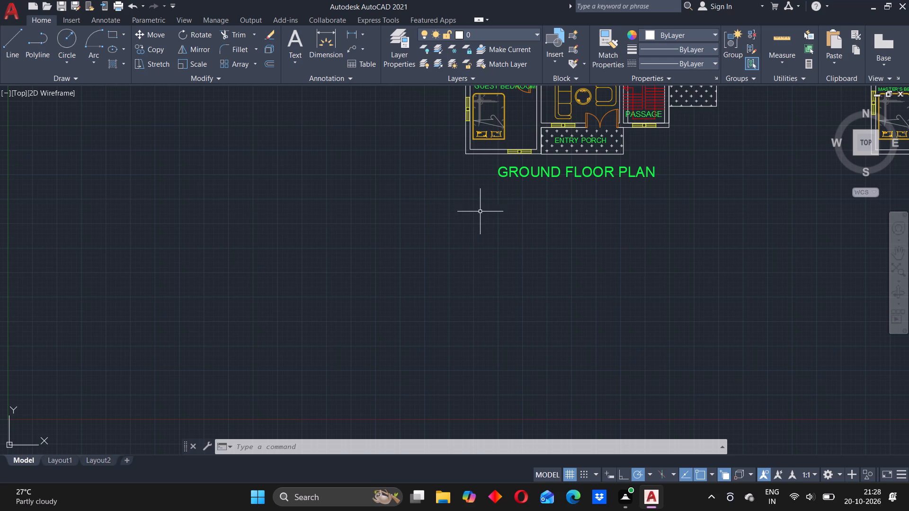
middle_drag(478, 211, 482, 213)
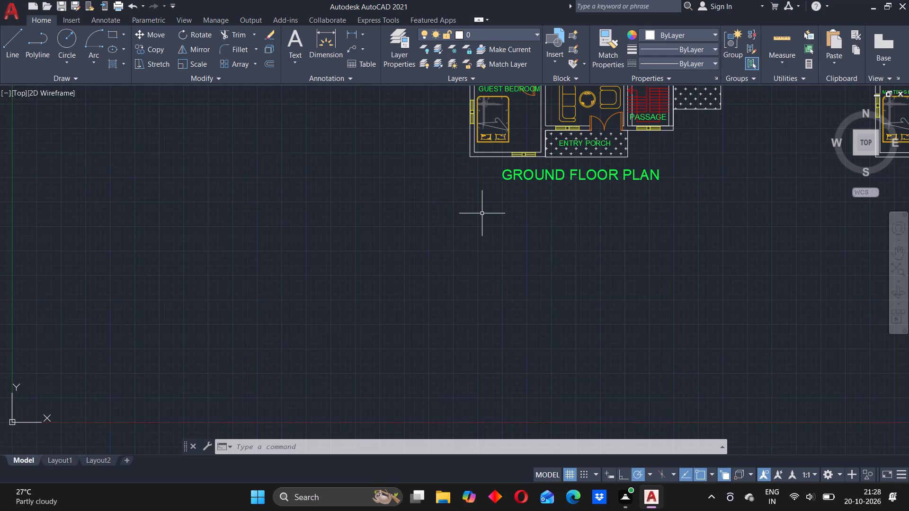
Draw two vertical construction lines (XLINE) through the outer and inner corners of Bedroom 1's exterior wall beside the bath in the ground floor plan.
text(xl)
key(Return)
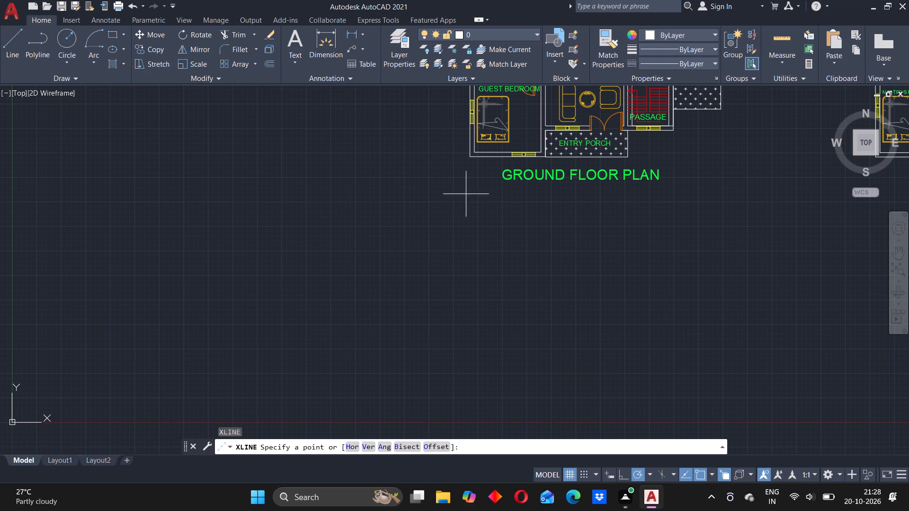
middle_drag(452, 161, 454, 286)
scroll(462, 180, up, 2)
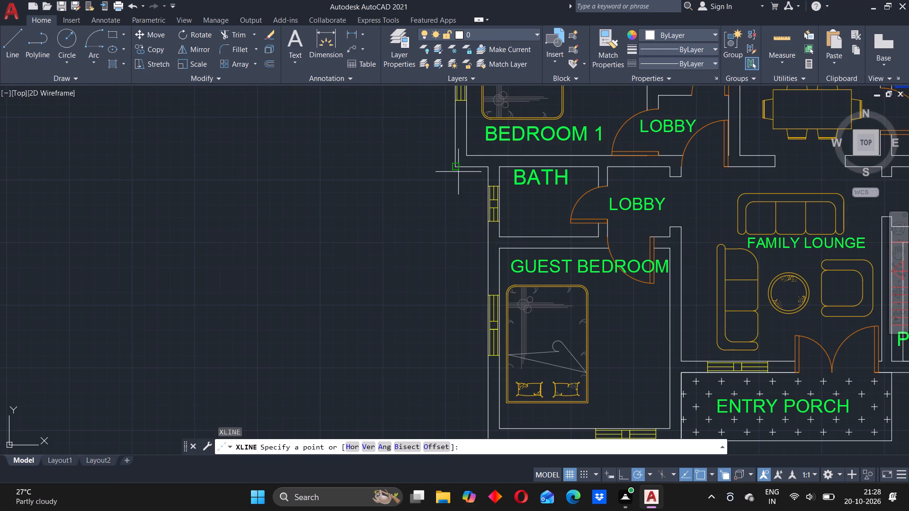
click(457, 170)
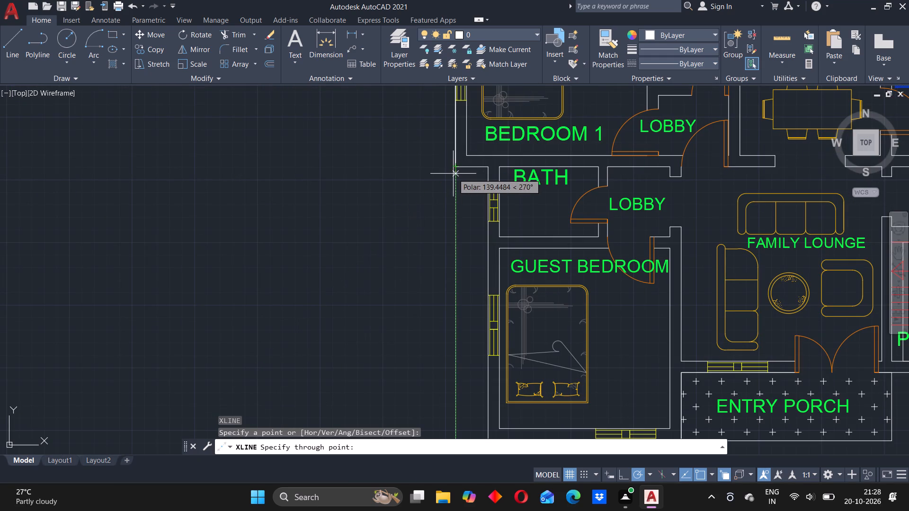
click(454, 174)
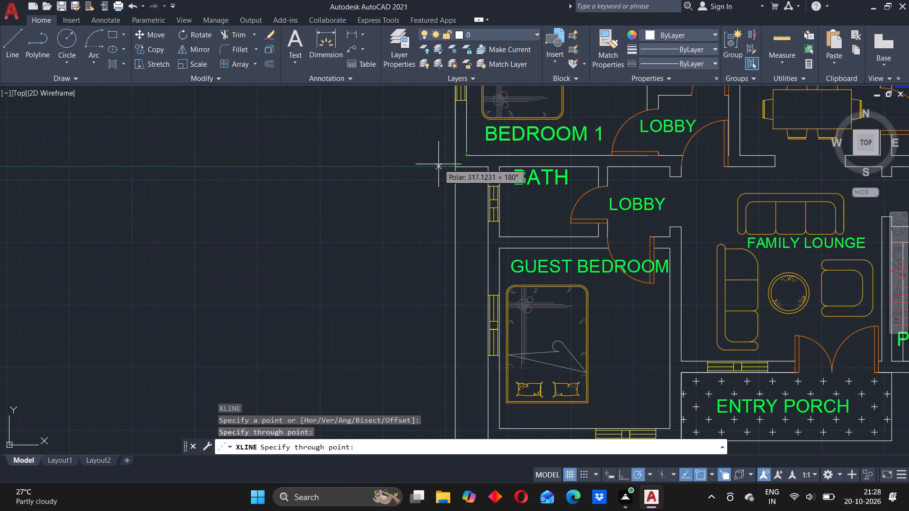
key(Escape)
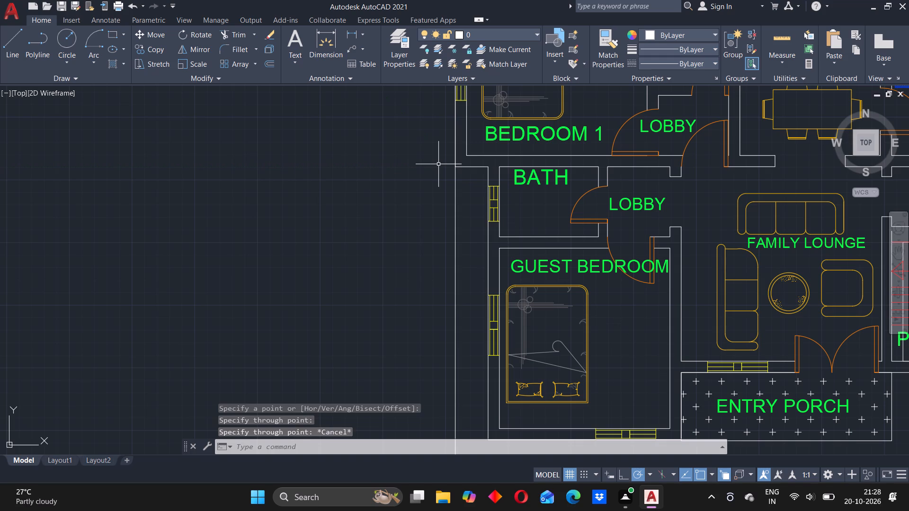
key(Return)
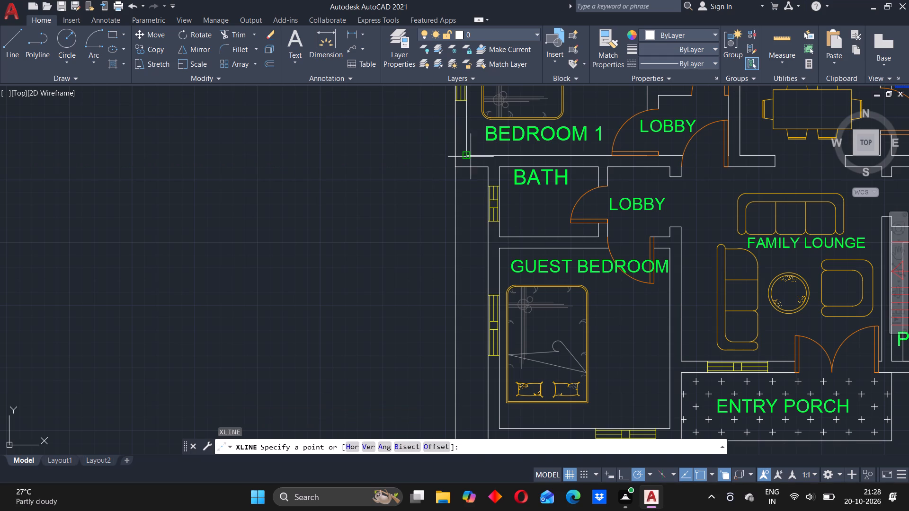
click(468, 158)
click(465, 202)
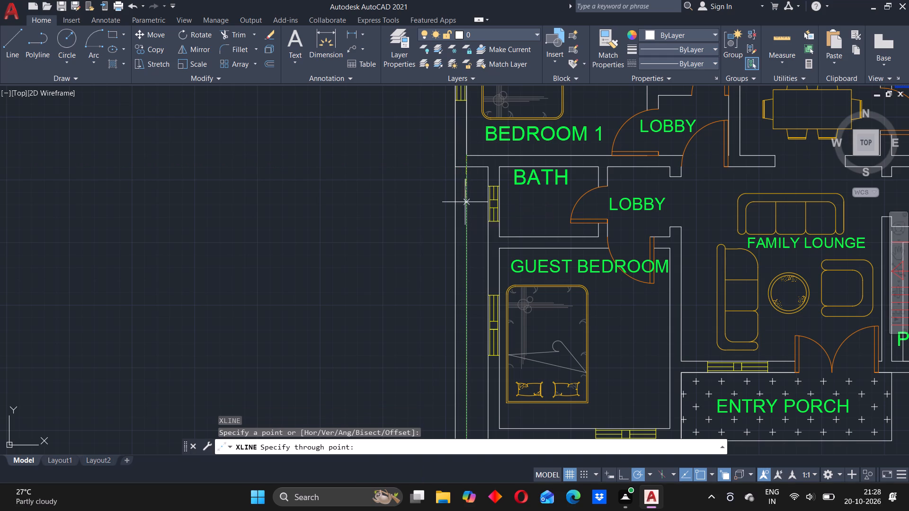
right_click(413, 197)
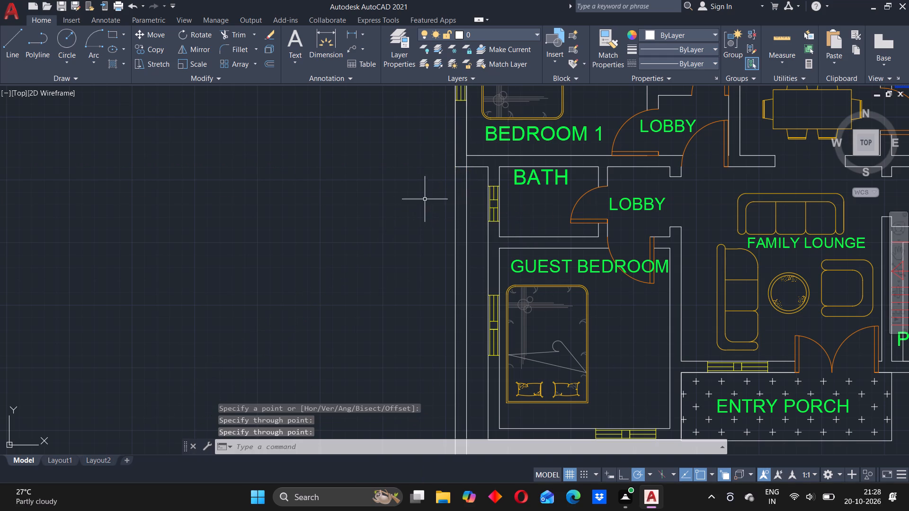
Draw two vertical construction lines (XLINE) through the outer and inner corners of the exterior wall of the bath above the guest bedroom.
scroll(486, 196, down, 1)
middle_drag(484, 203, 474, 196)
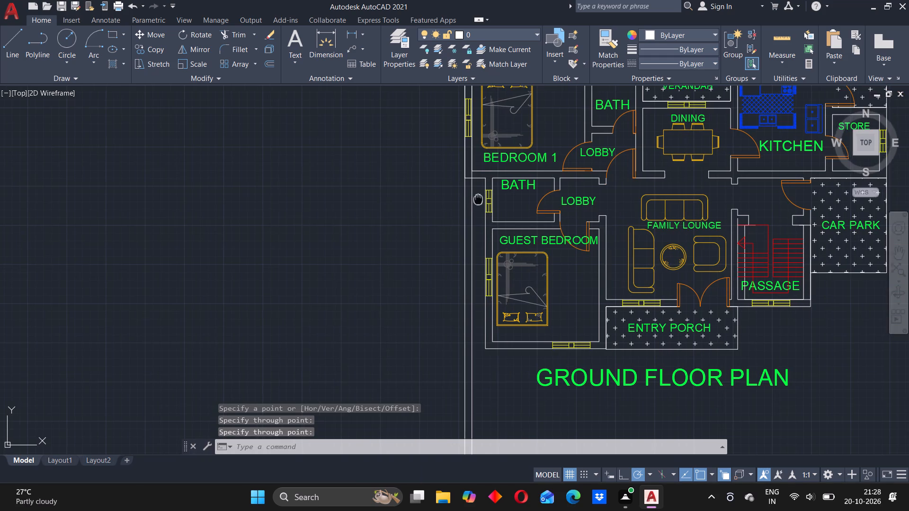
middle_drag(474, 196, 451, 182)
middle_drag(451, 195, 449, 189)
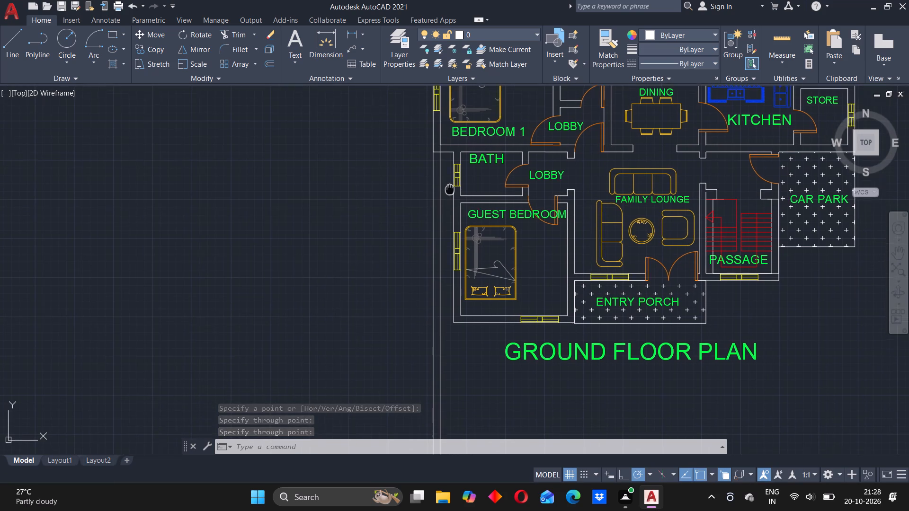
middle_drag(449, 189, 448, 185)
scroll(442, 159, up, 1)
scroll(445, 158, down, 3)
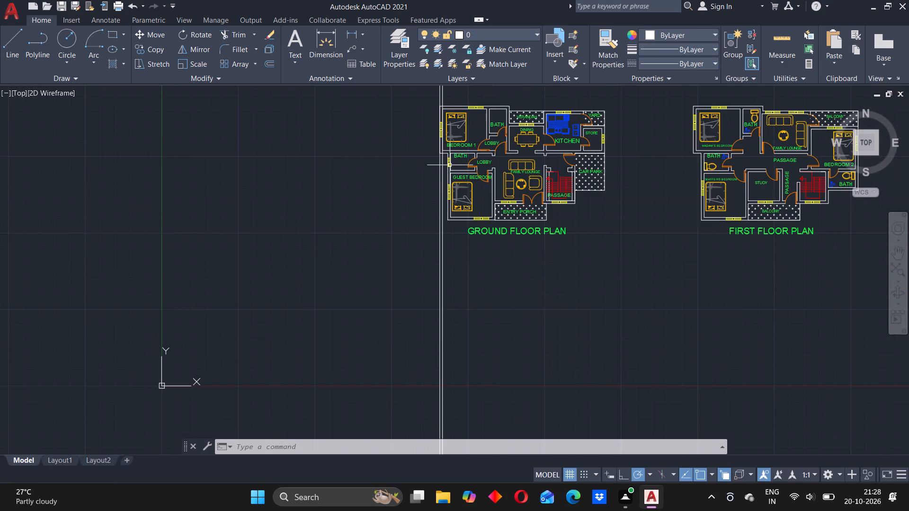
scroll(450, 166, up, 2)
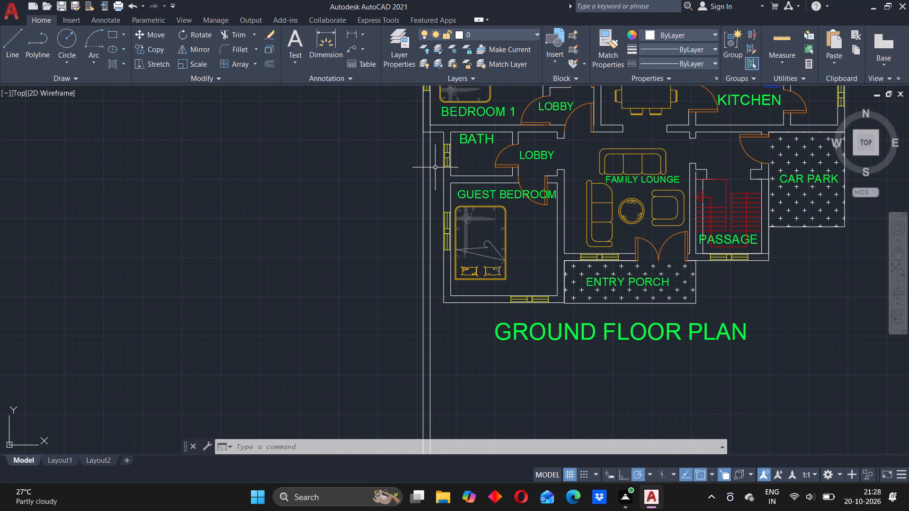
key(Return)
scroll(441, 138, up, 2)
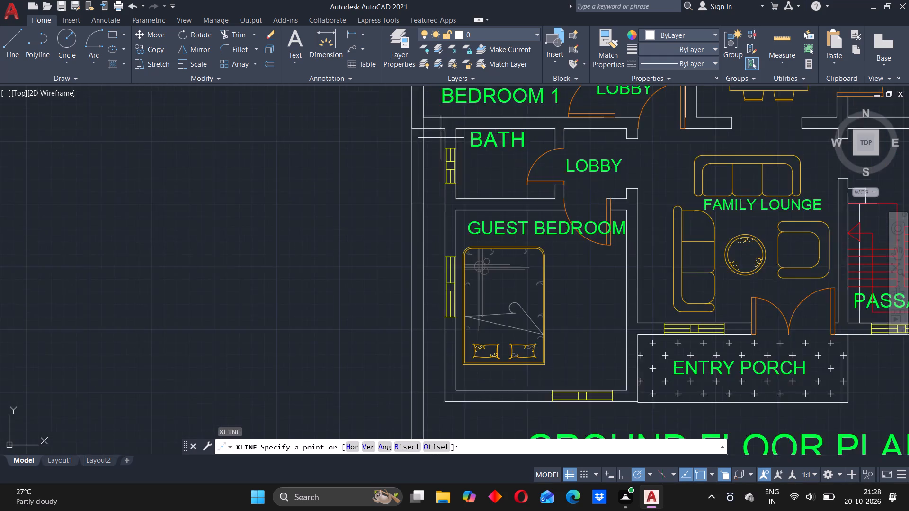
scroll(441, 138, up, 1)
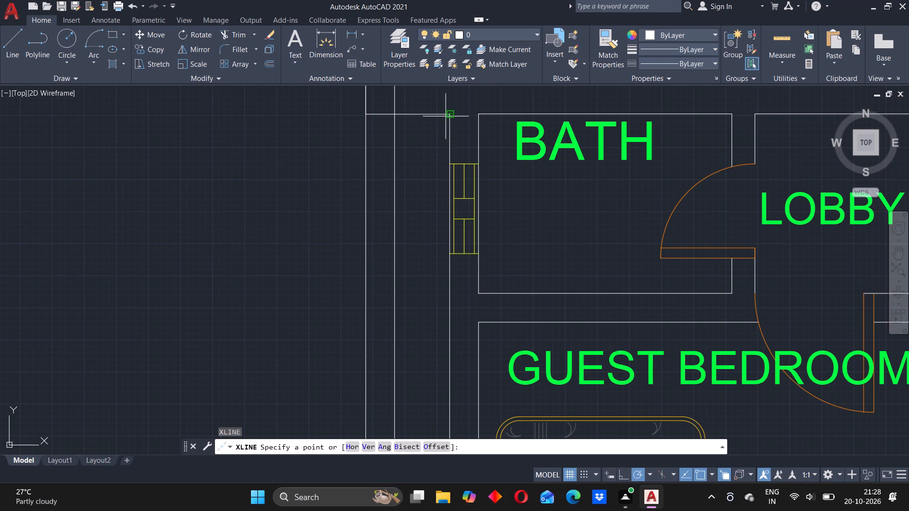
click(451, 114)
click(445, 126)
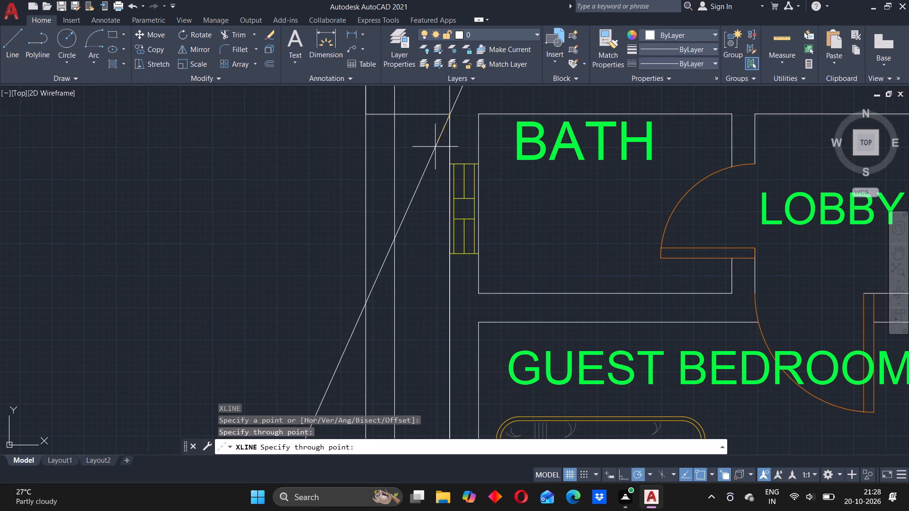
key(Escape)
key(Return)
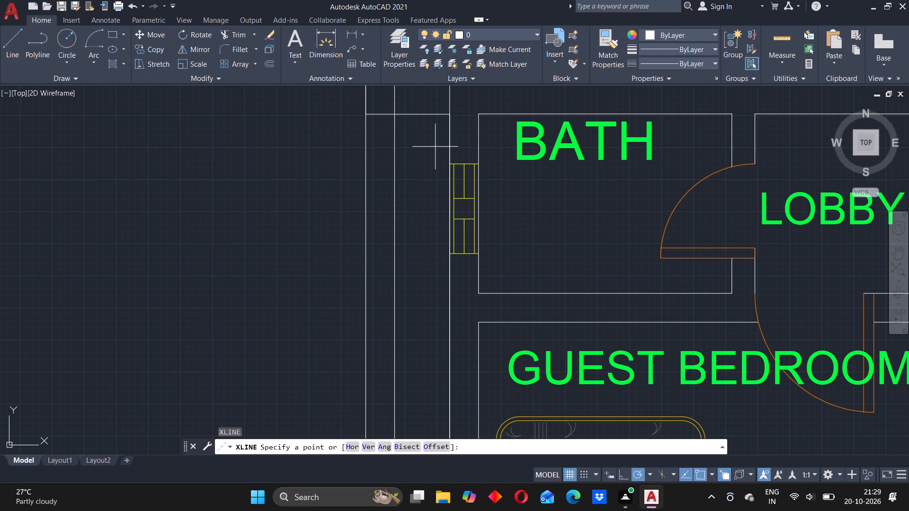
click(478, 113)
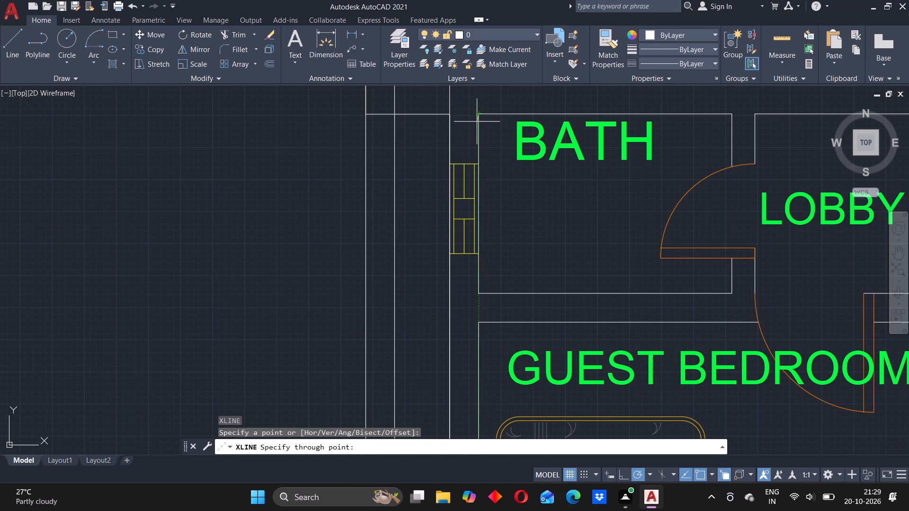
click(475, 126)
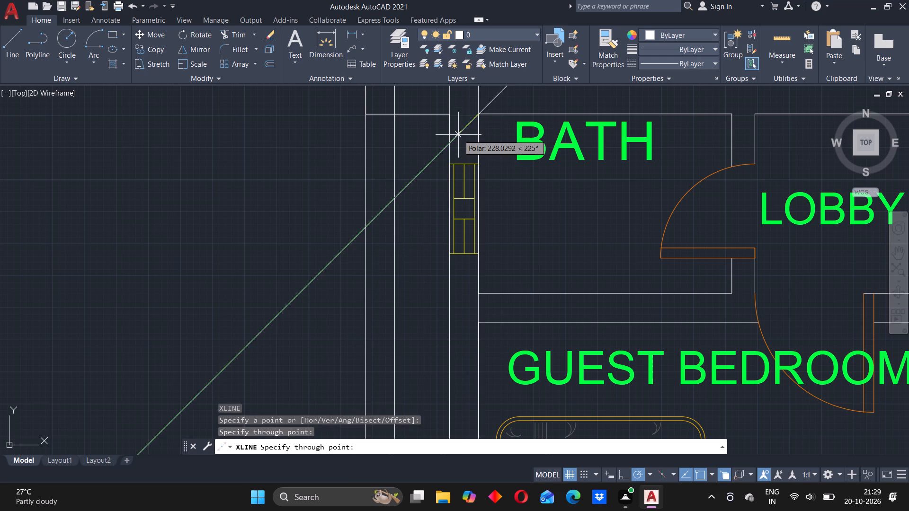
key(Escape)
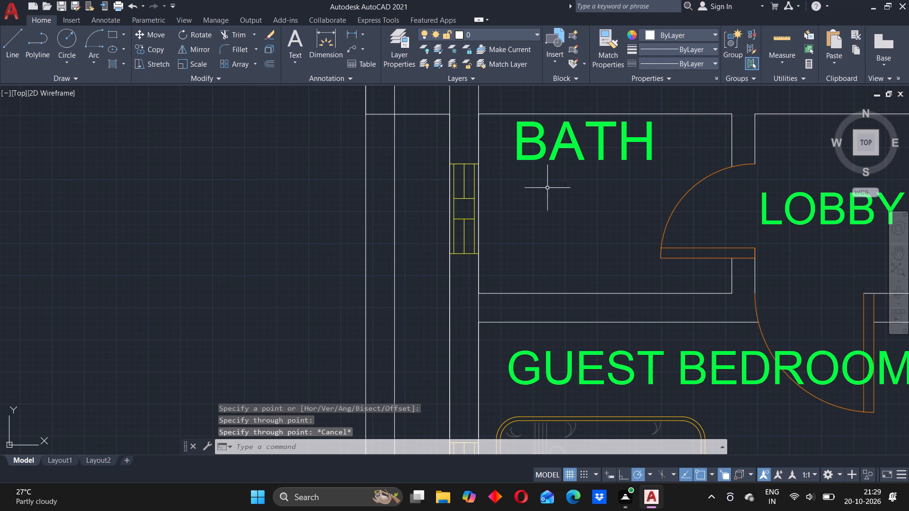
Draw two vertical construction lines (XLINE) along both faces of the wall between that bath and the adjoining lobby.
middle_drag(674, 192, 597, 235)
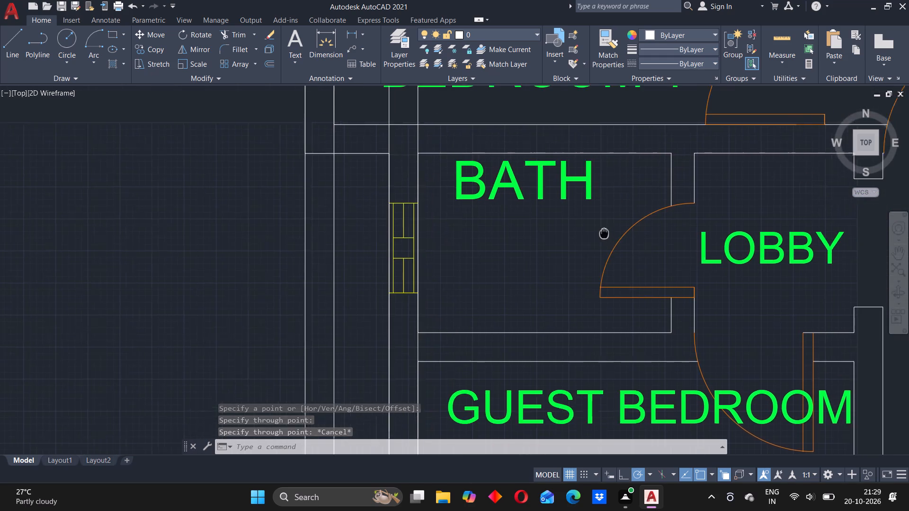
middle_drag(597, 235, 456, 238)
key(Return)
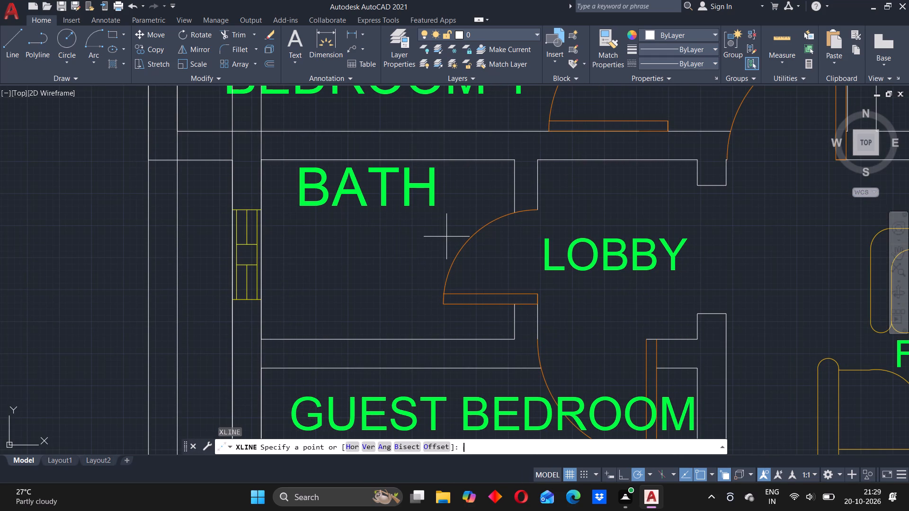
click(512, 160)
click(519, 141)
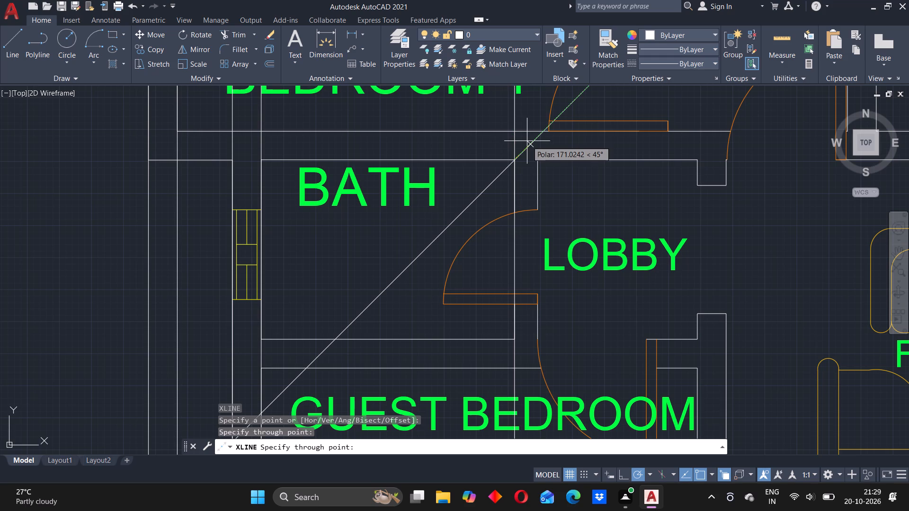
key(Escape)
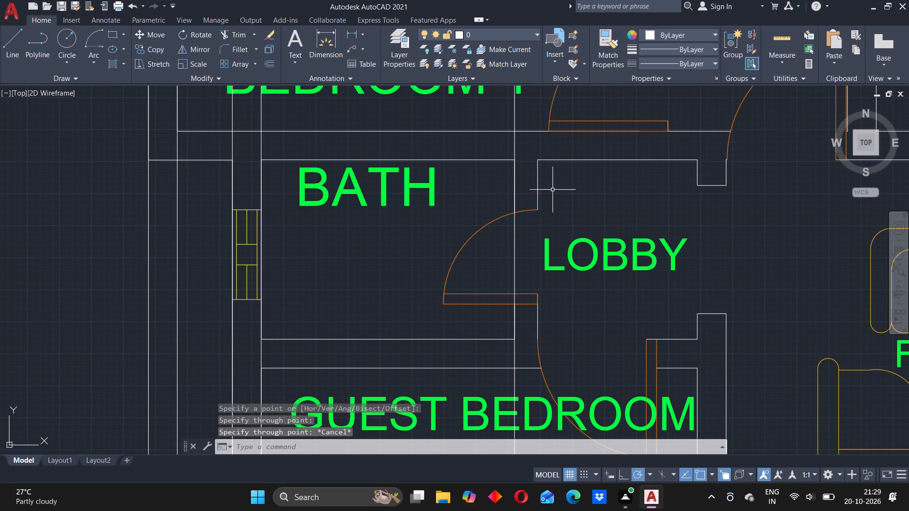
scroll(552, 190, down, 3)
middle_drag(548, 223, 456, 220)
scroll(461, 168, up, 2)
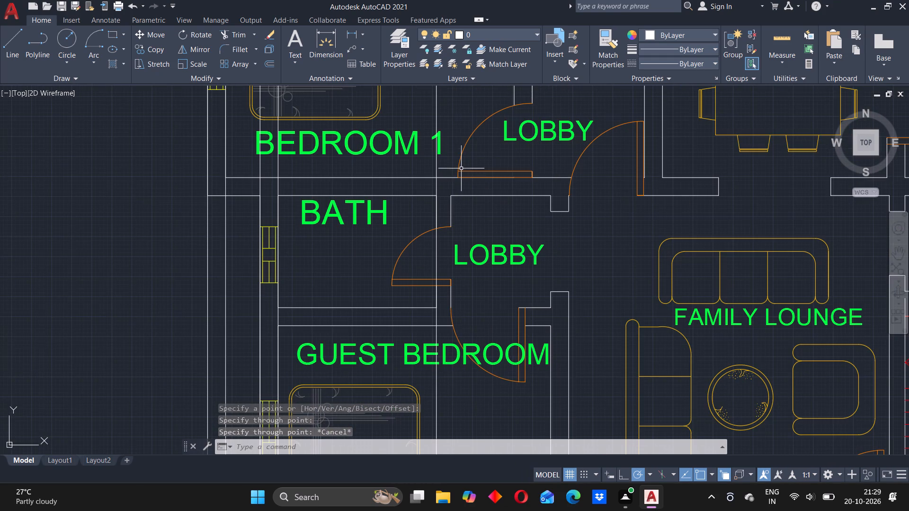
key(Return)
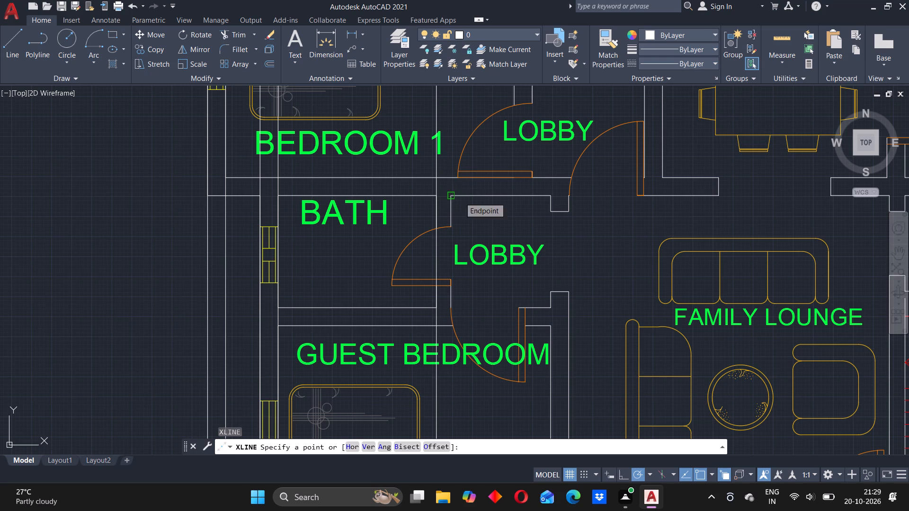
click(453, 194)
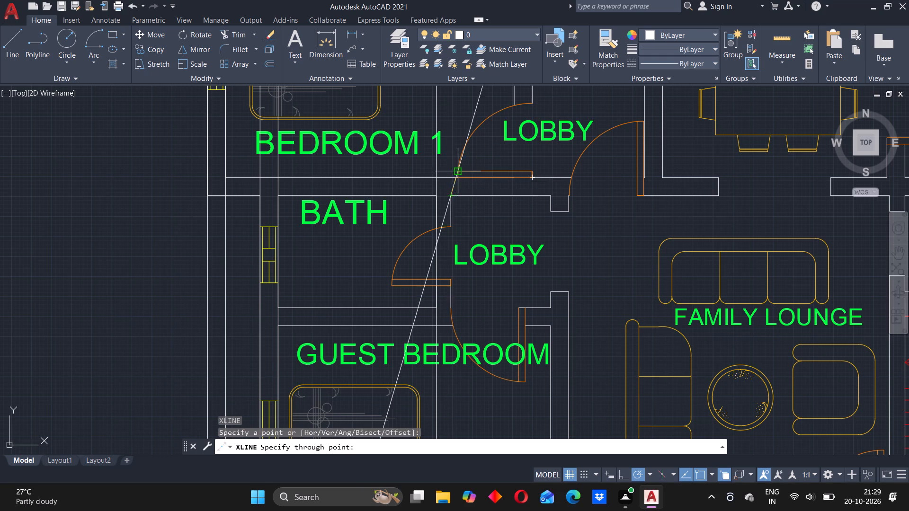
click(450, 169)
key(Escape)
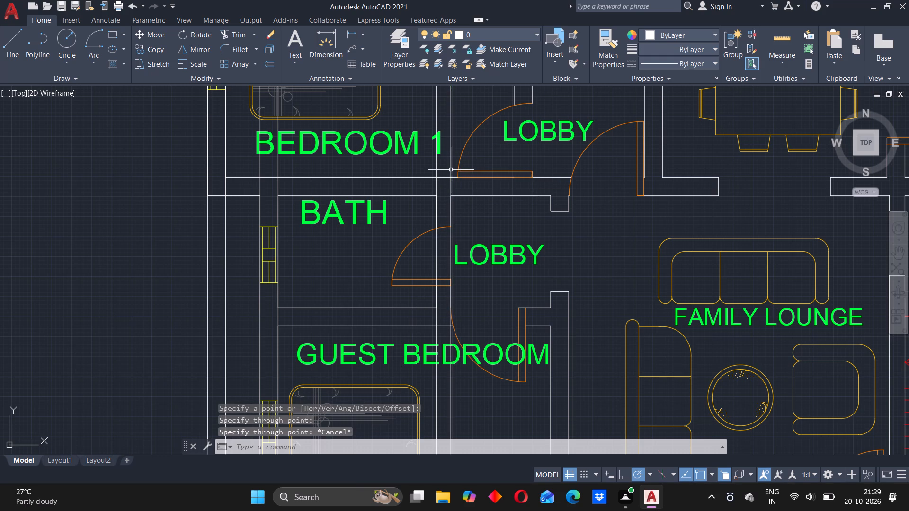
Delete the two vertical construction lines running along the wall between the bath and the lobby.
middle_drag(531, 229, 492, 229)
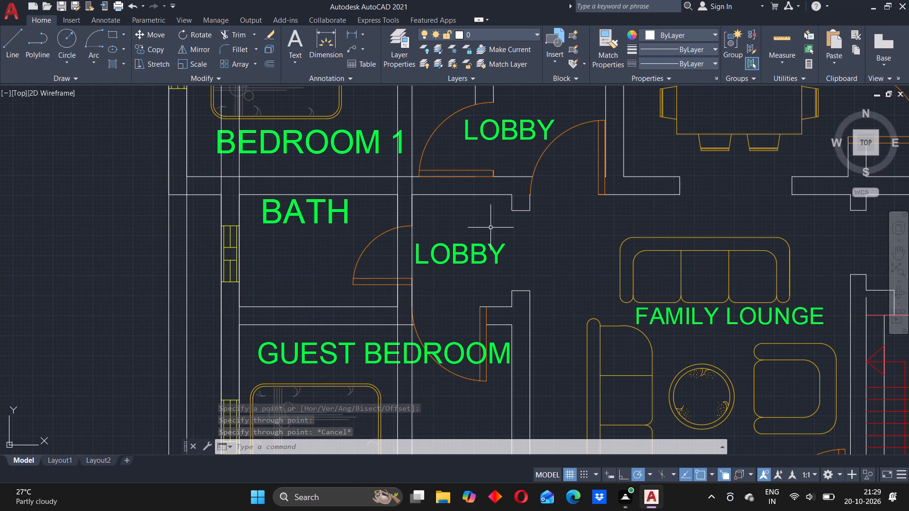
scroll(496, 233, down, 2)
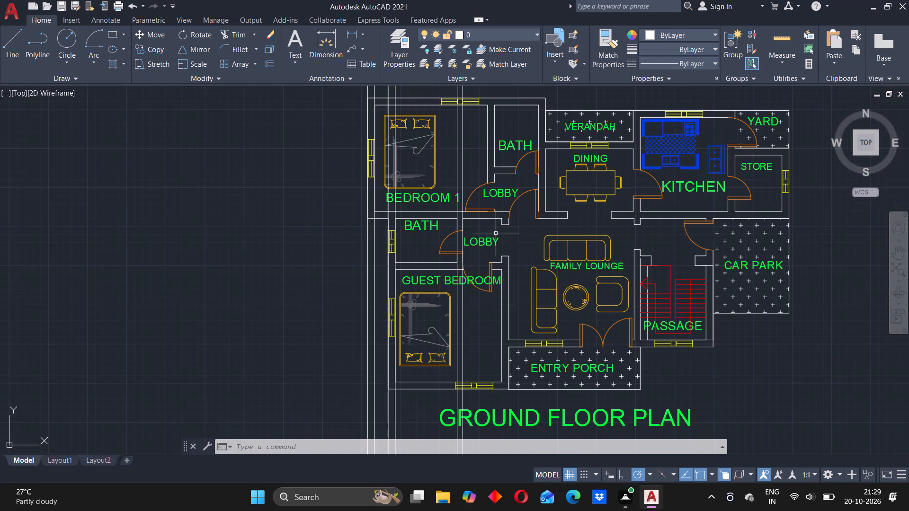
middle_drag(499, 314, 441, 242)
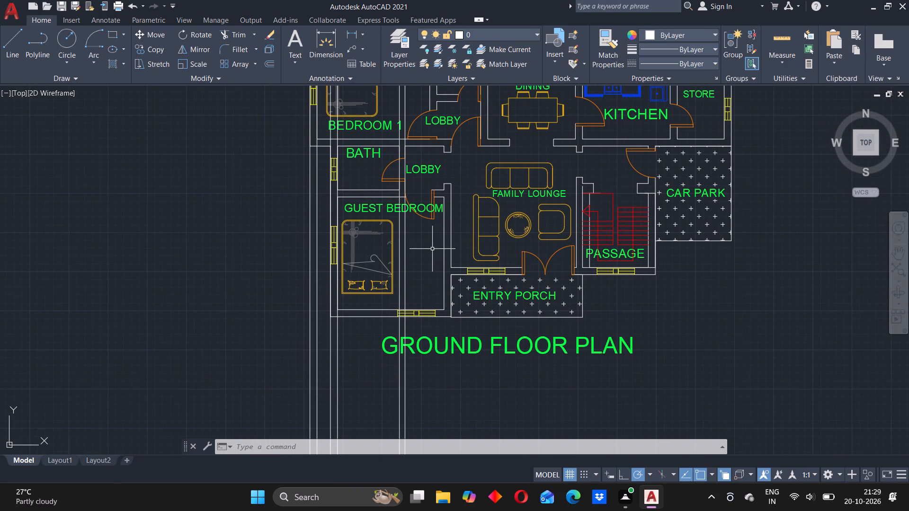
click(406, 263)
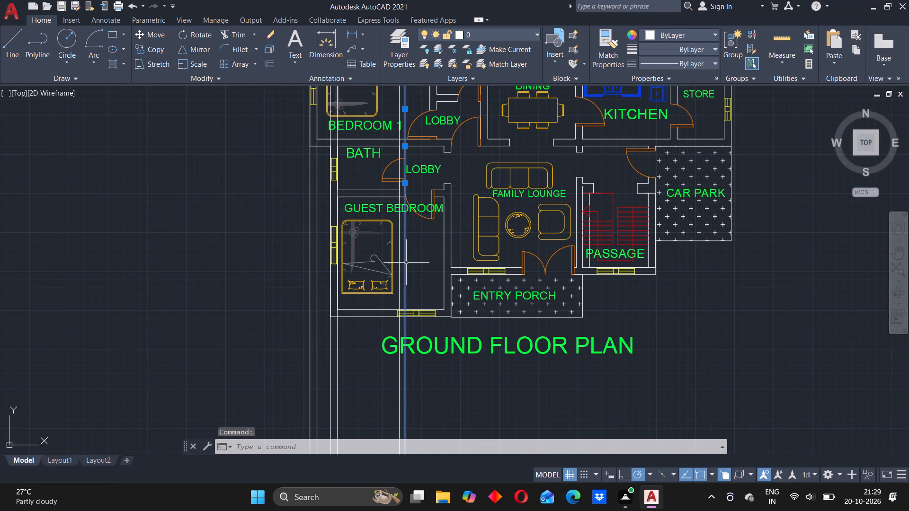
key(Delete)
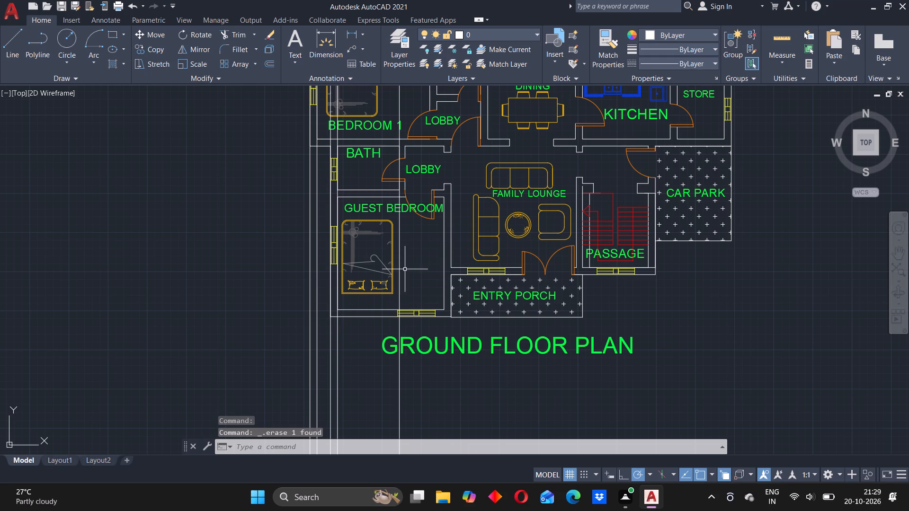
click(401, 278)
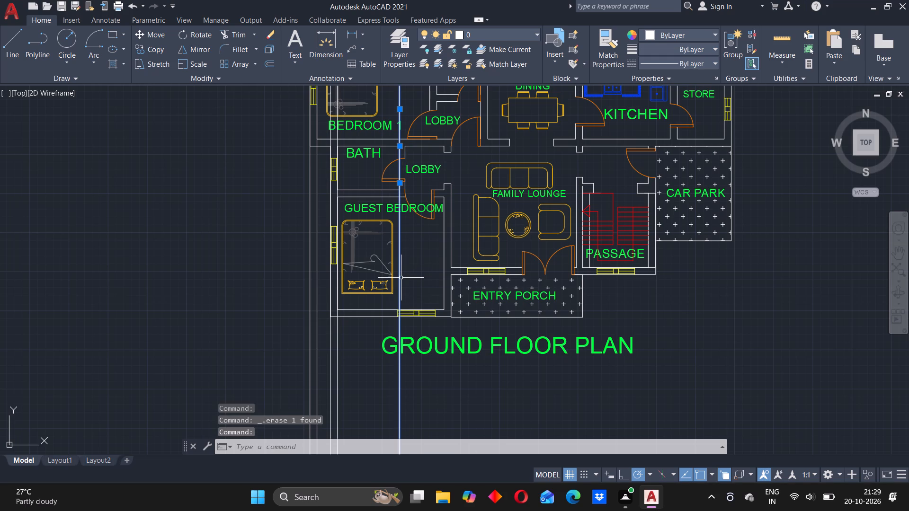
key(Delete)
Draw a vertical construction line (XLINE) through the guest bedroom's inner front corner nearest the entry porch.
scroll(464, 328, up, 1)
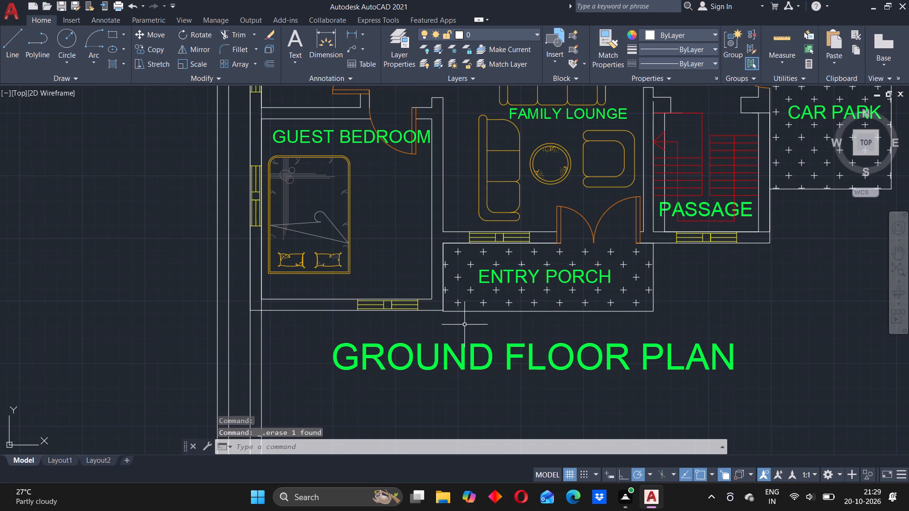
middle_drag(455, 328, 440, 285)
scroll(388, 253, up, 2)
middle_drag(387, 251, 393, 184)
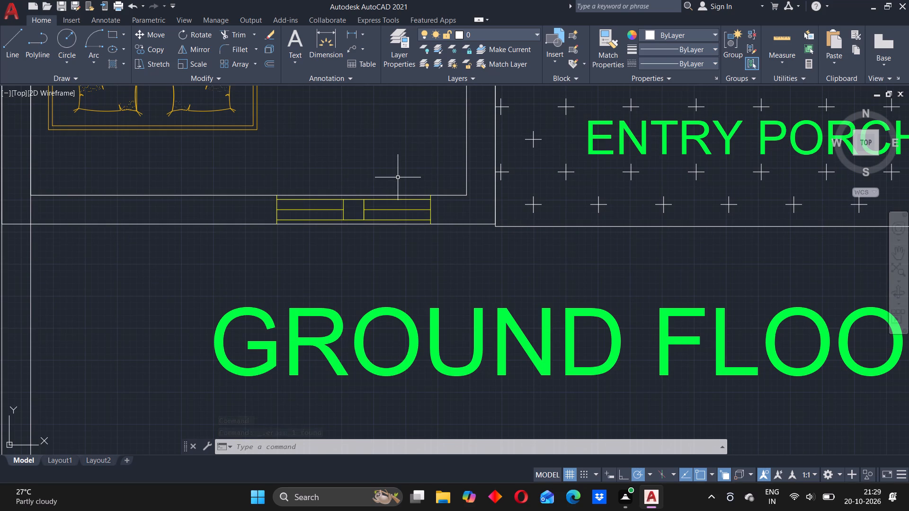
key(Return)
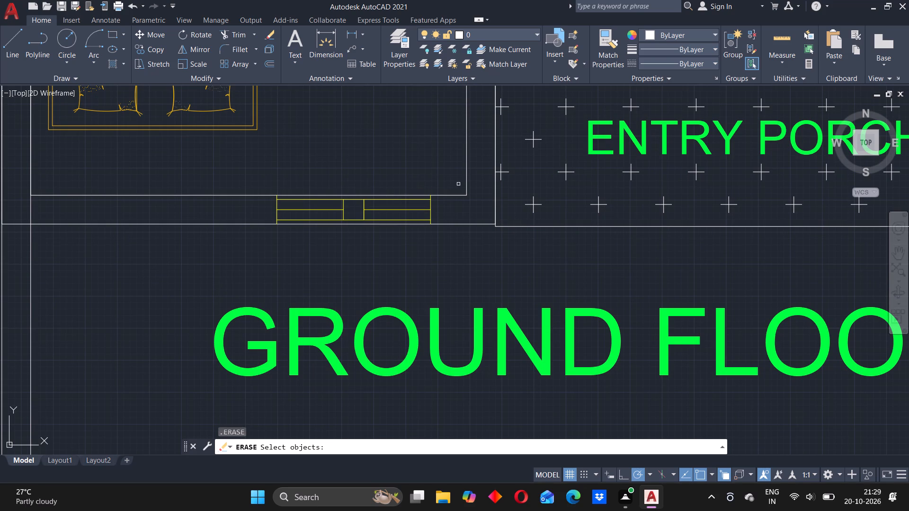
key(Escape)
text(xl)
key(Return)
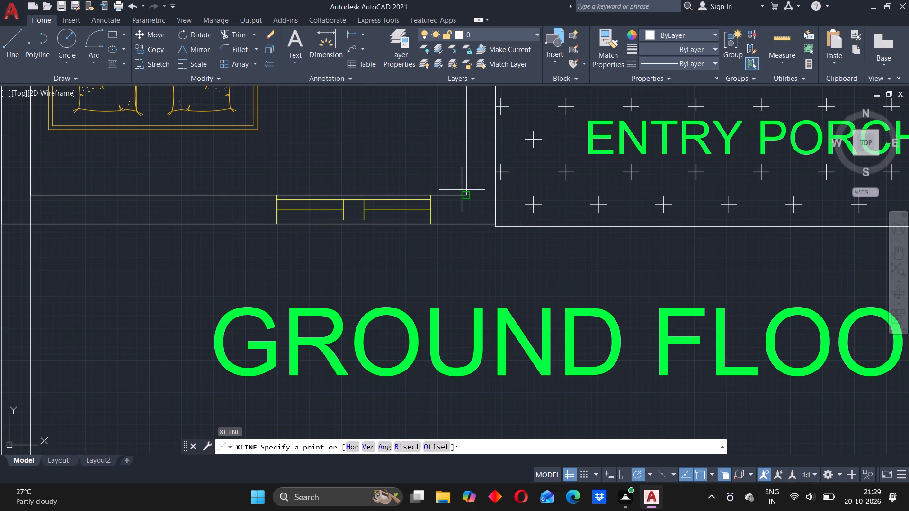
click(467, 197)
click(466, 224)
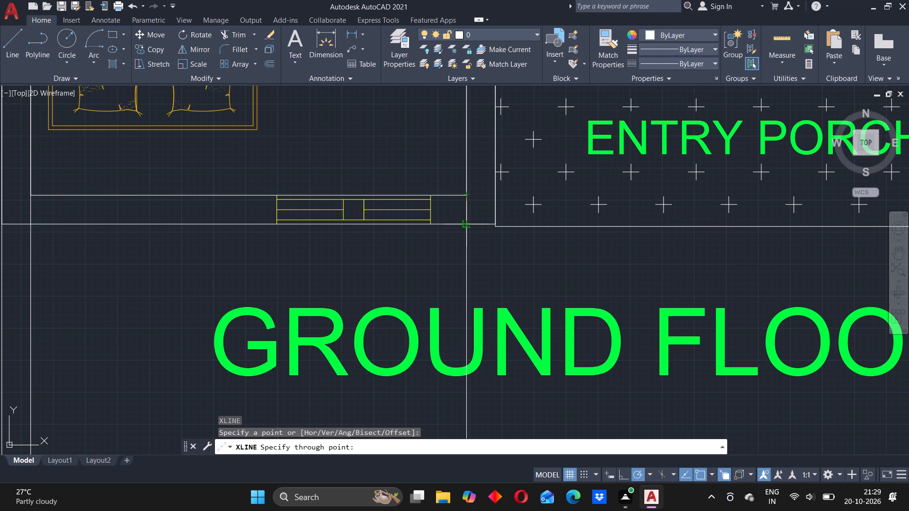
key(Escape)
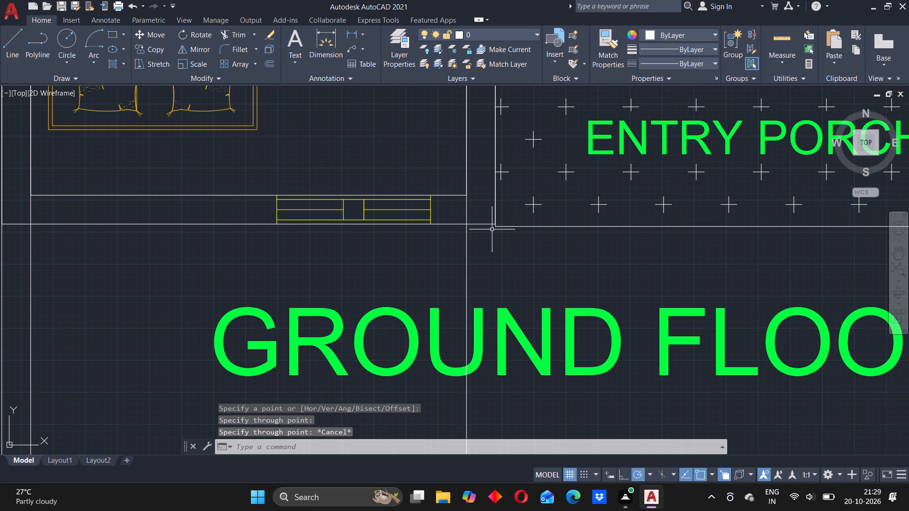
Draw a vertical construction line (XLINE) through the guest bedroom's outer front corner where it meets the entry porch.
key(Return)
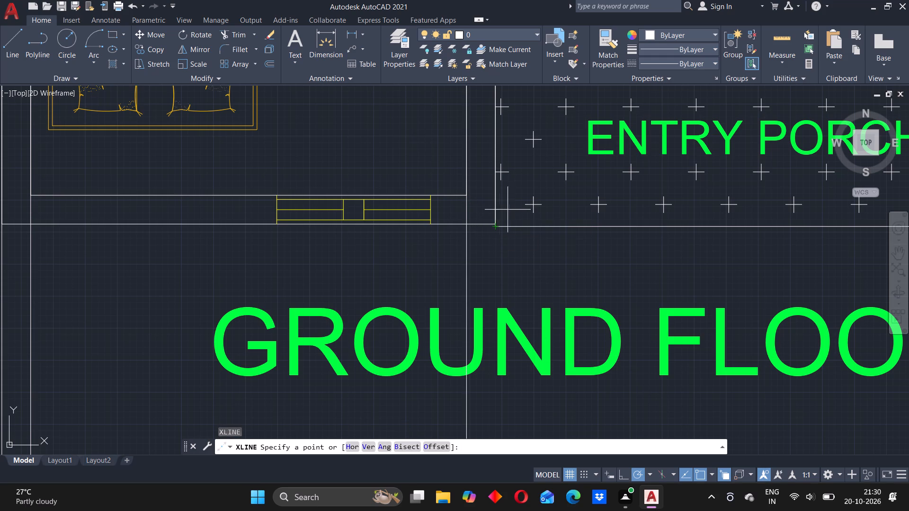
scroll(490, 240, up, 3)
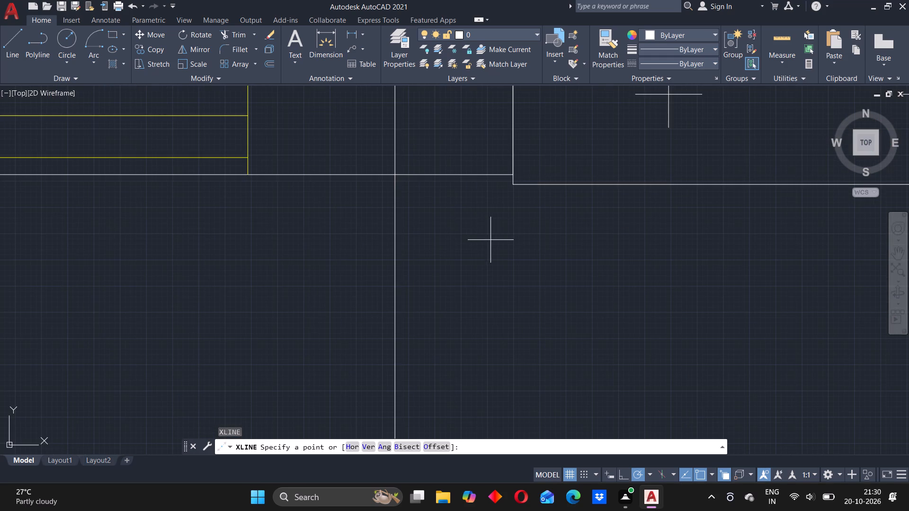
scroll(504, 203, down, 5)
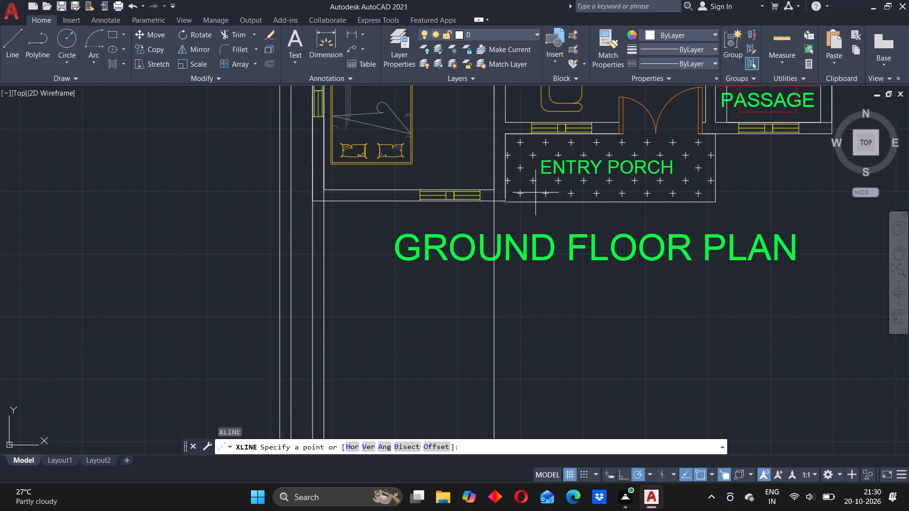
scroll(526, 192, up, 1)
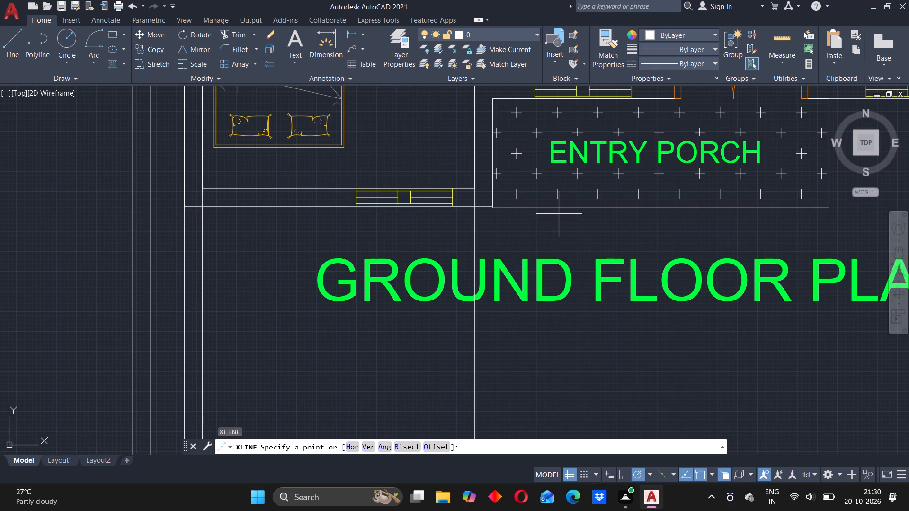
scroll(503, 208, up, 2)
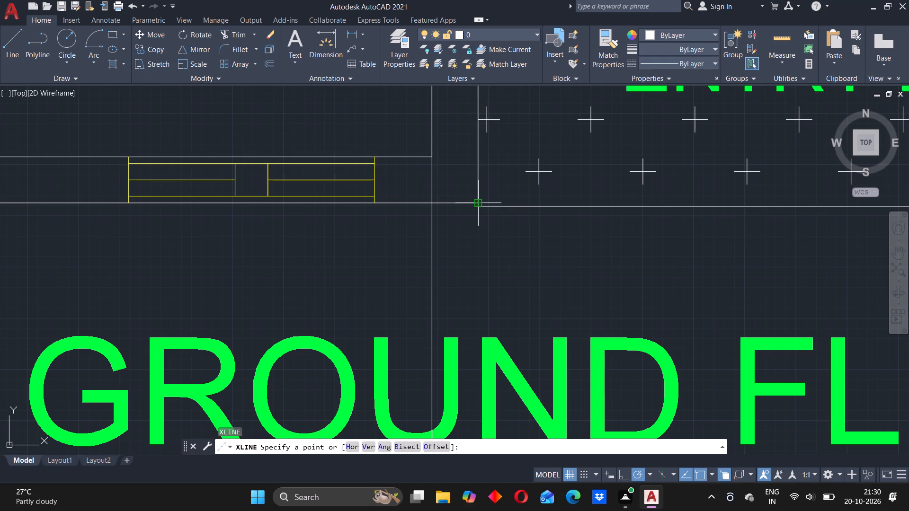
click(477, 201)
click(477, 232)
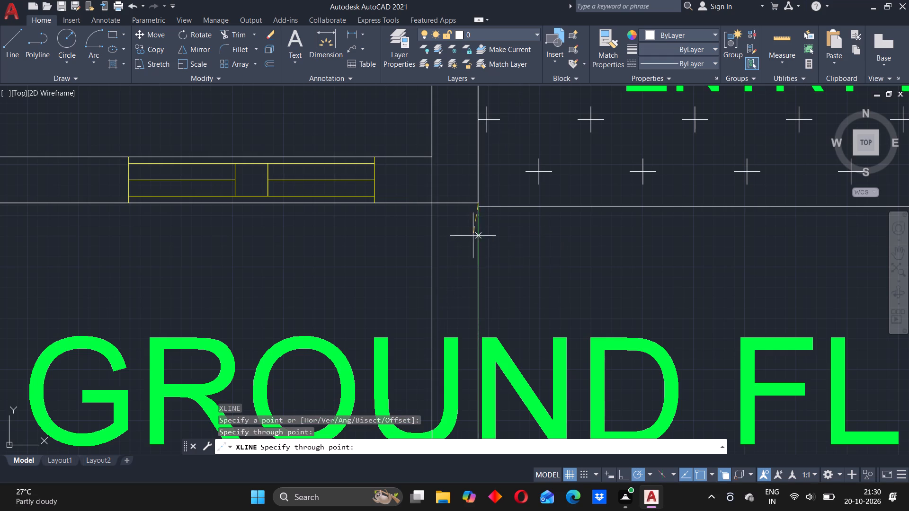
key(Escape)
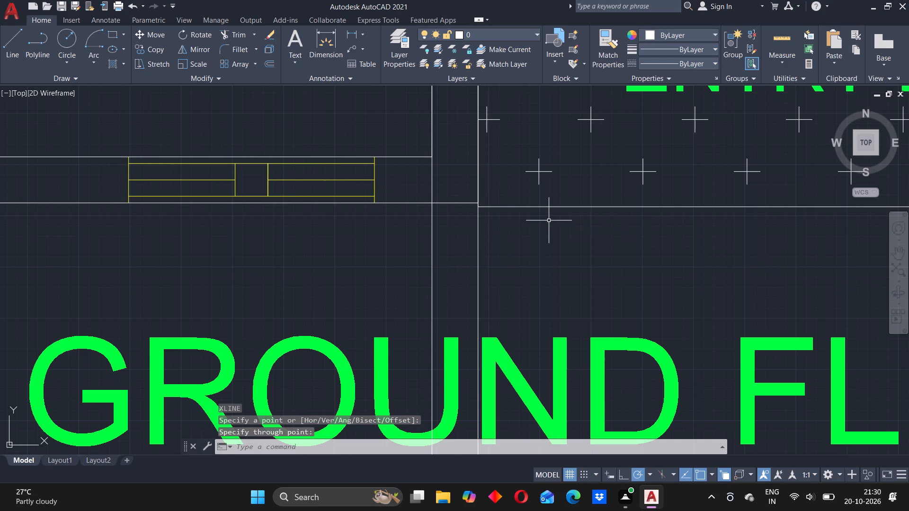
Draw a vertical construction line (XLINE) through the entry porch's outer front corner on the passage side.
scroll(551, 220, down, 2)
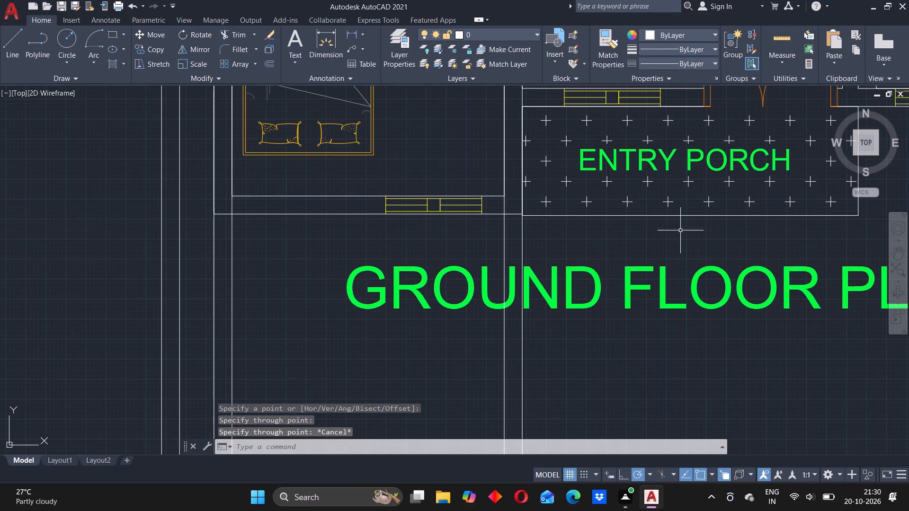
middle_drag(707, 235, 469, 224)
middle_drag(470, 214, 416, 243)
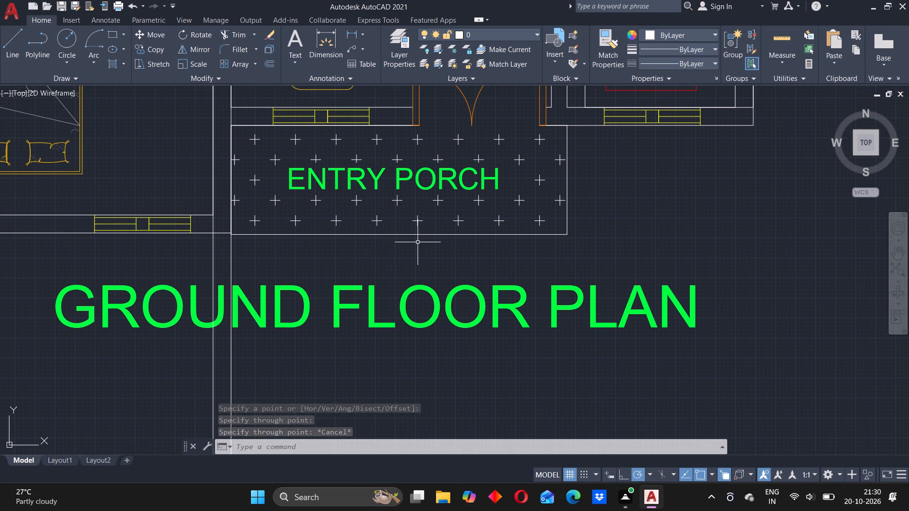
key(Return)
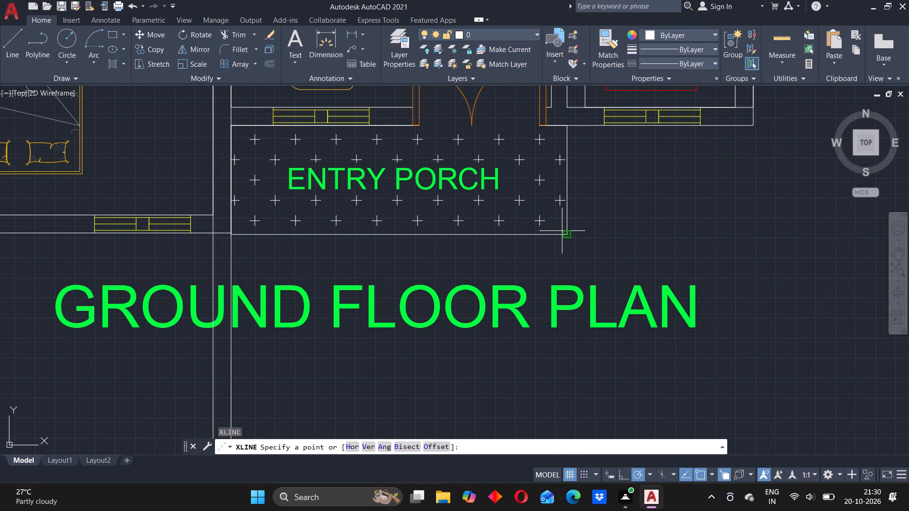
click(566, 233)
click(566, 252)
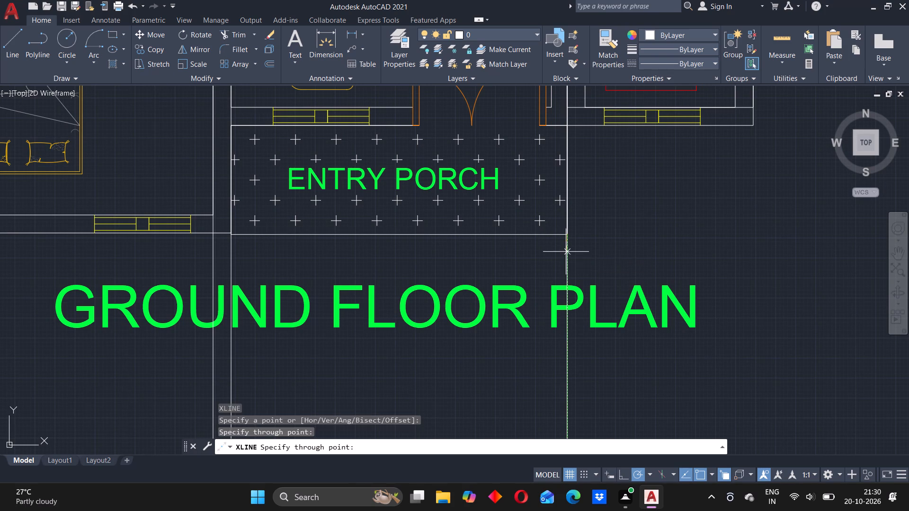
key(Escape)
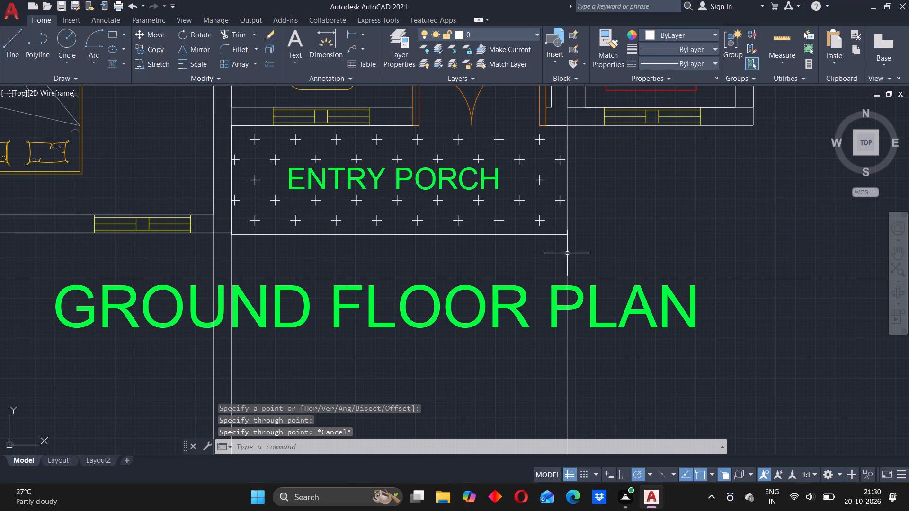
Delete the vertical construction line through the guest bedroom's inner front corner nearest the entry porch.
middle_drag(710, 210, 503, 244)
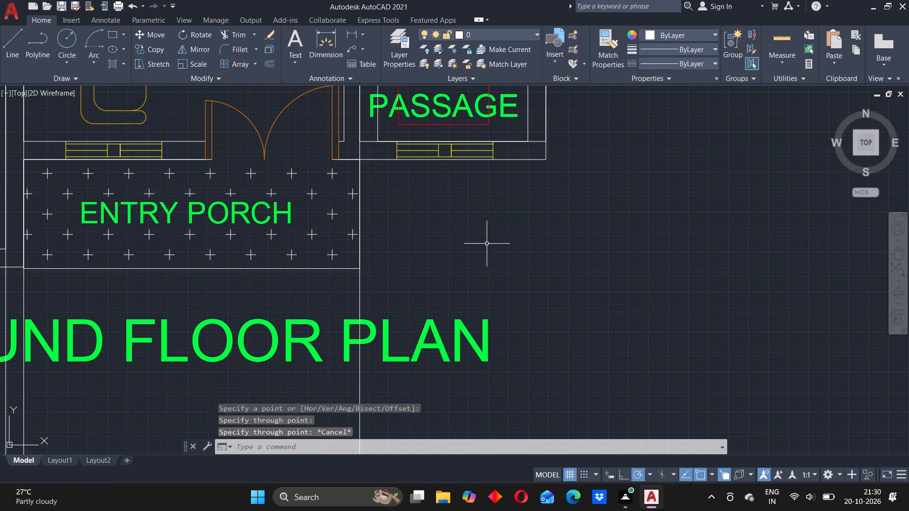
middle_drag(487, 243, 463, 255)
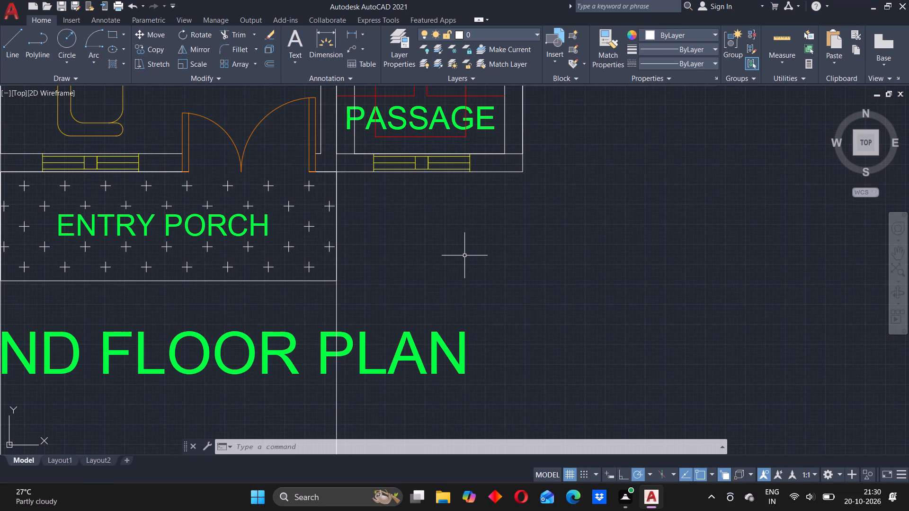
middle_drag(236, 229, 331, 159)
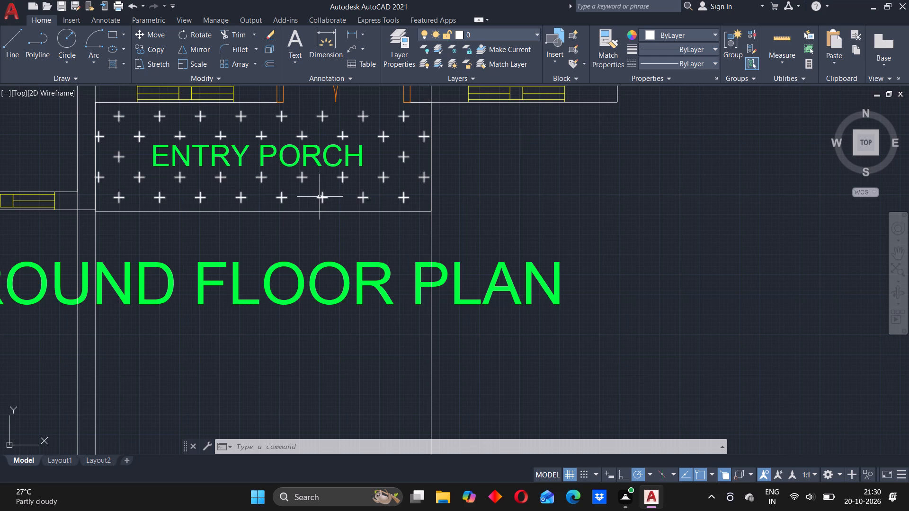
scroll(207, 246, down, 1)
middle_drag(186, 254, 197, 253)
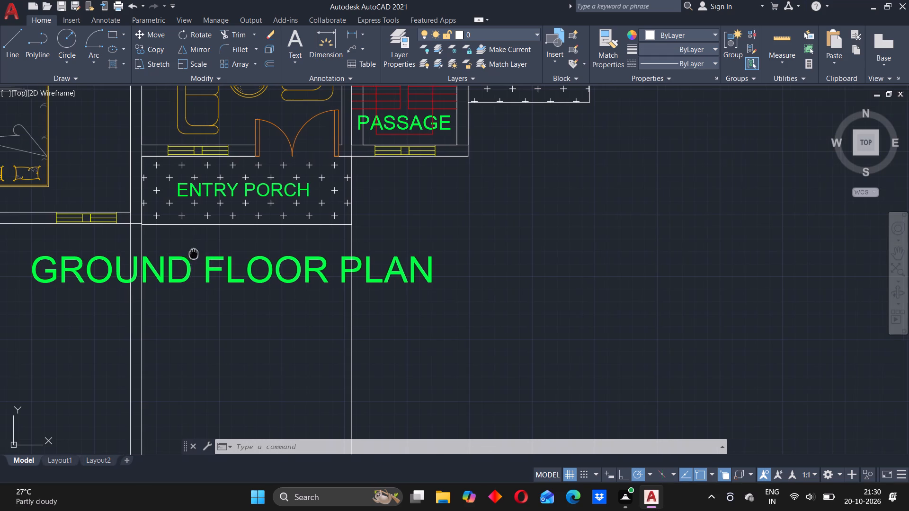
middle_drag(197, 253, 401, 250)
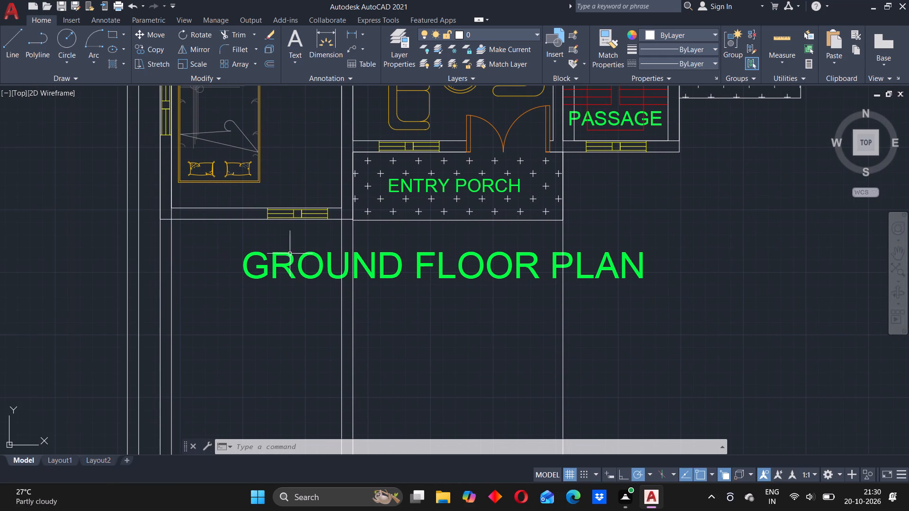
middle_drag(248, 269, 307, 256)
scroll(210, 247, down, 1)
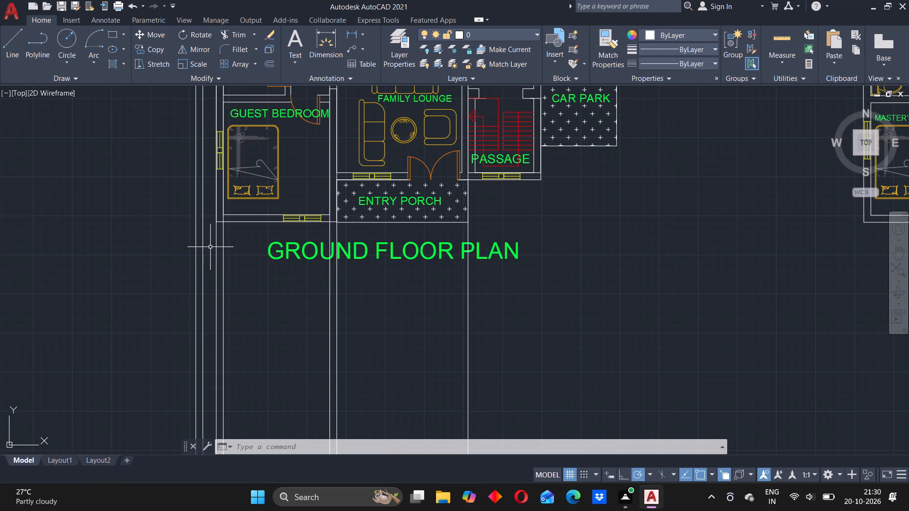
scroll(214, 244, down, 2)
scroll(214, 247, up, 3)
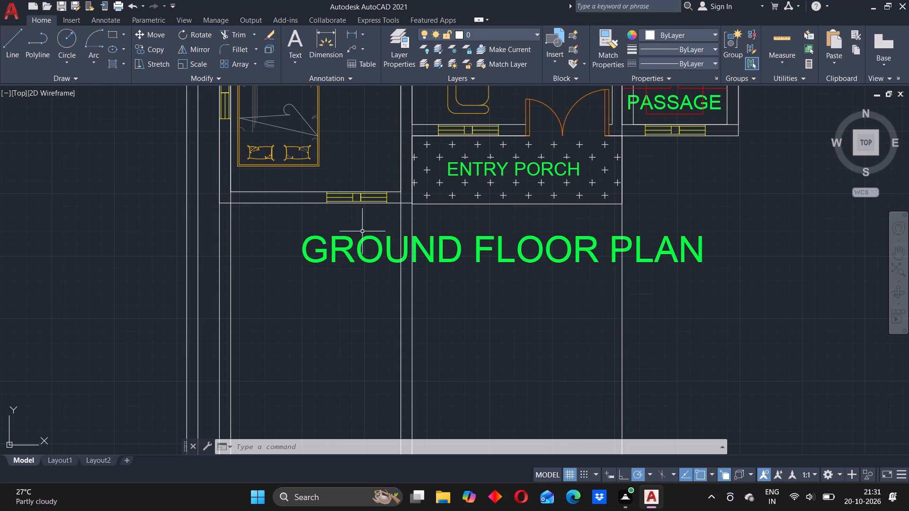
click(401, 218)
key(Delete)
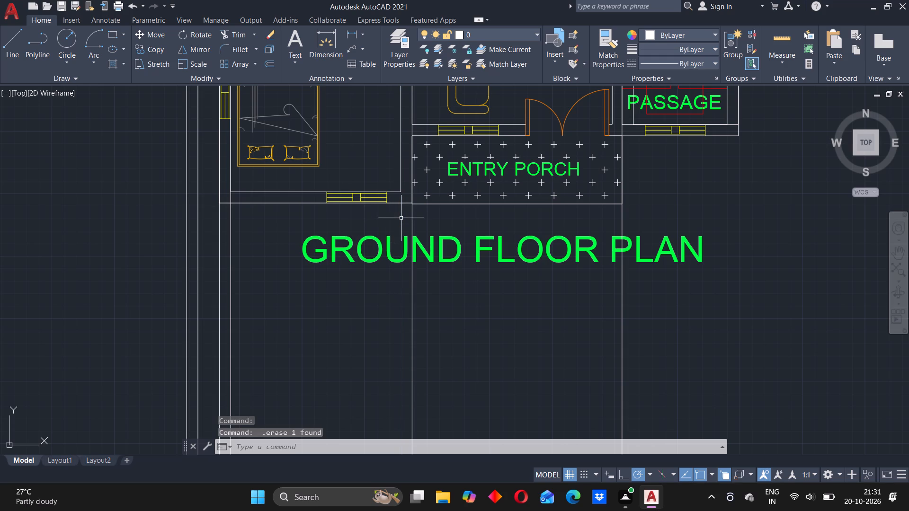
Draw two vertical construction lines (XLINE) through the outer-face ends of the guest bedroom's front window.
text(xl)
key(Return)
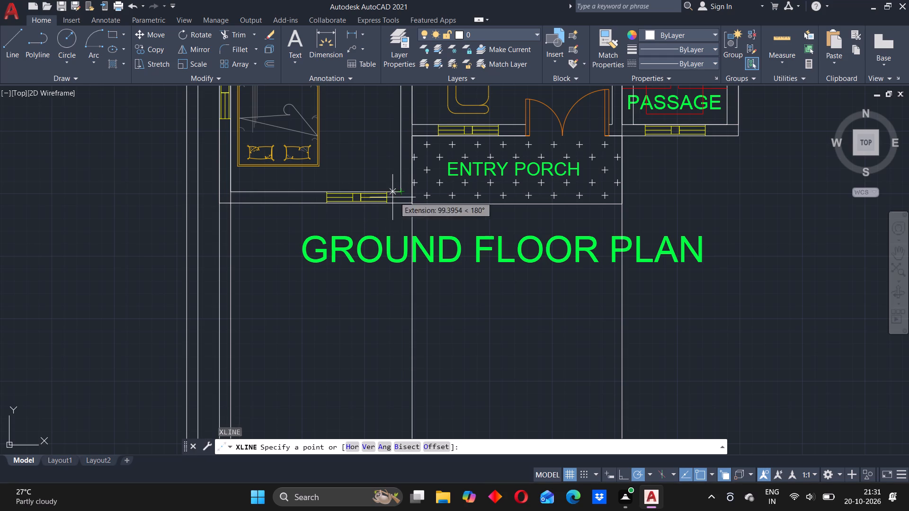
click(388, 203)
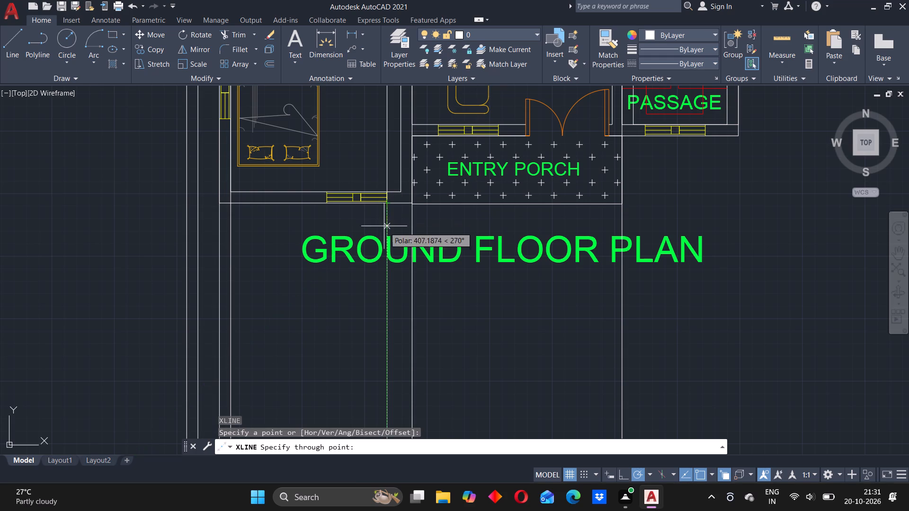
click(386, 230)
key(Escape)
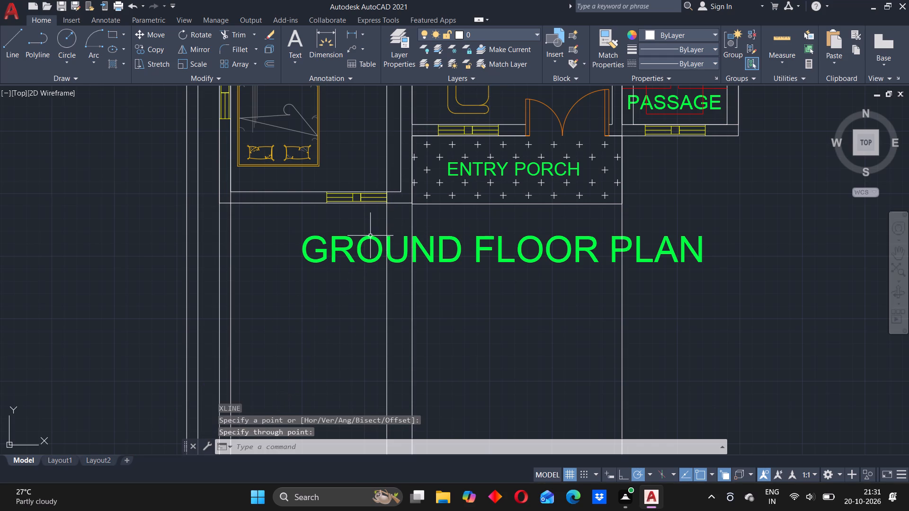
key(Return)
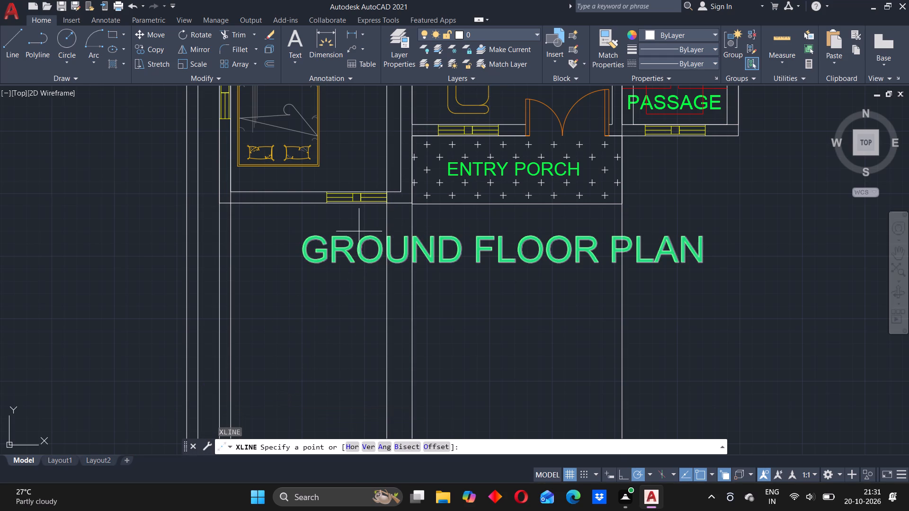
scroll(308, 198, up, 2)
click(356, 210)
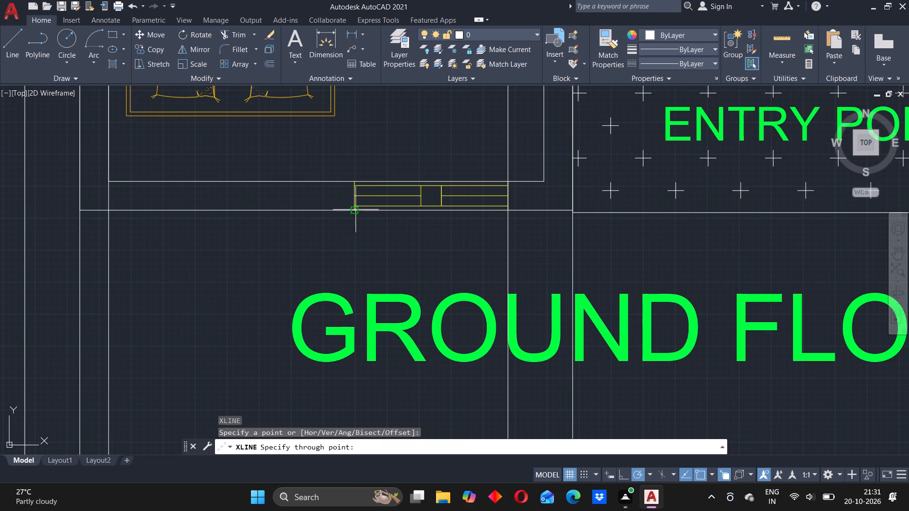
click(352, 237)
key(Escape)
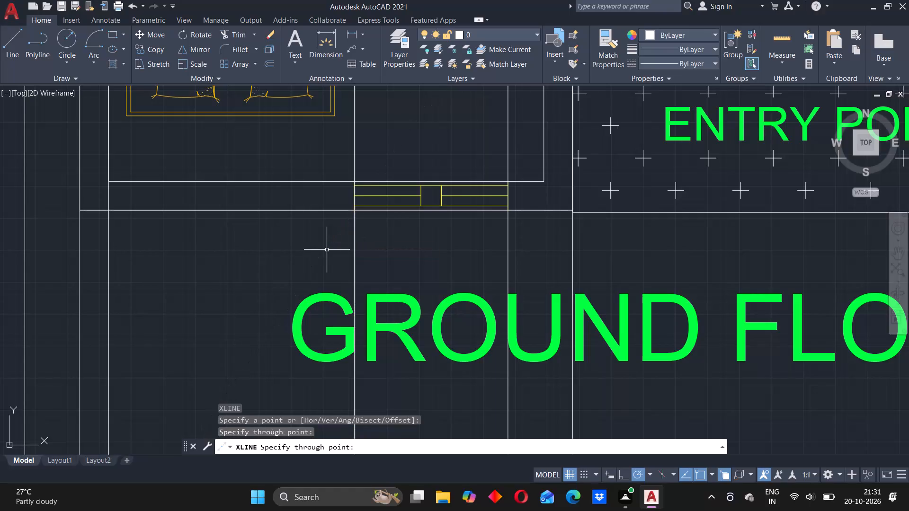
Draw a vertical construction line (XLINE) through the end of the family lounge's front window farthest from the entrance door.
scroll(329, 249, down, 2)
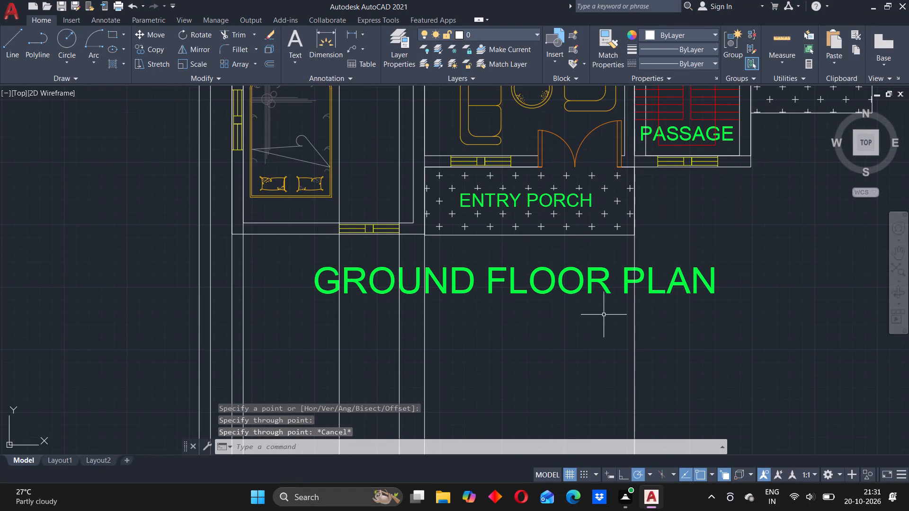
middle_drag(604, 313, 472, 326)
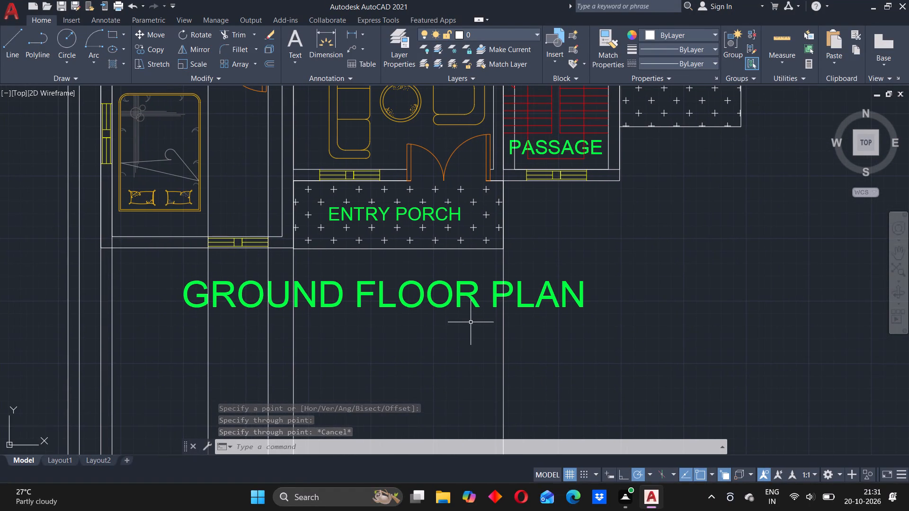
scroll(468, 278, up, 1)
middle_drag(612, 240, 440, 312)
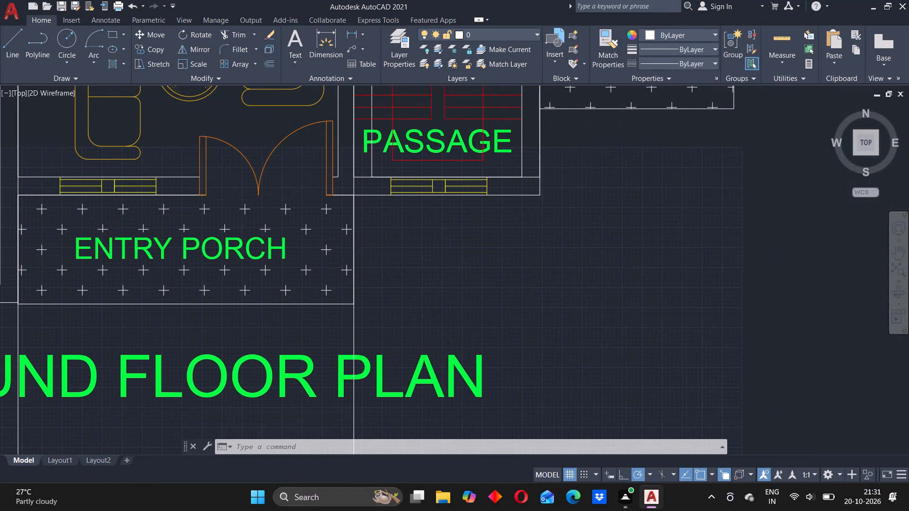
middle_drag(440, 312, 434, 312)
scroll(460, 241, down, 1)
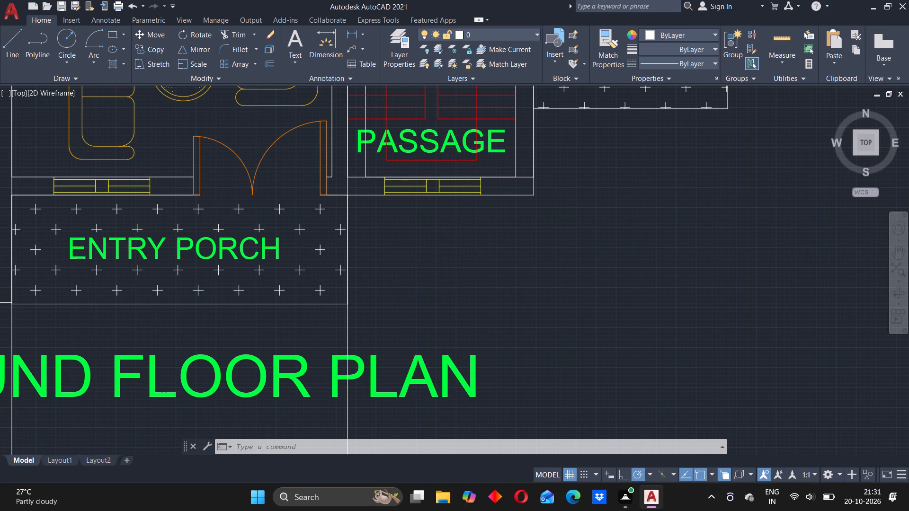
scroll(281, 273, up, 1)
middle_drag(312, 293, 363, 266)
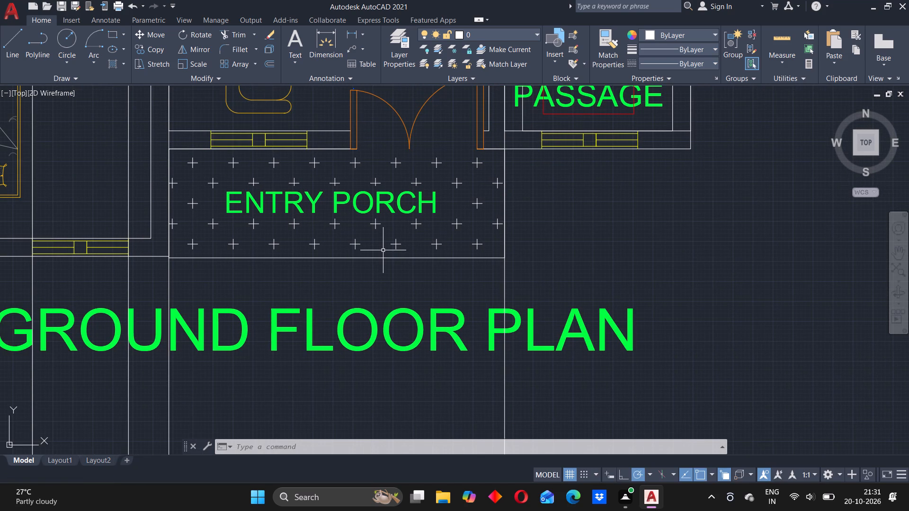
middle_drag(289, 223, 386, 310)
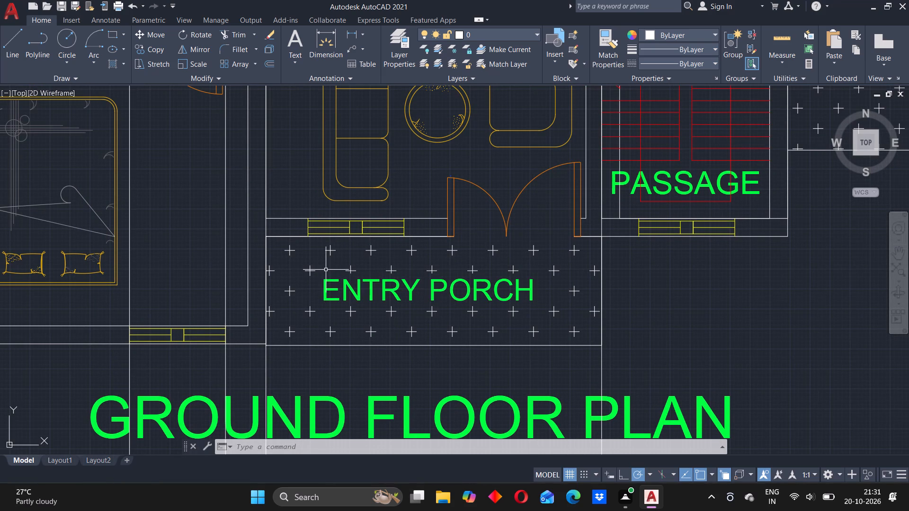
key(Return)
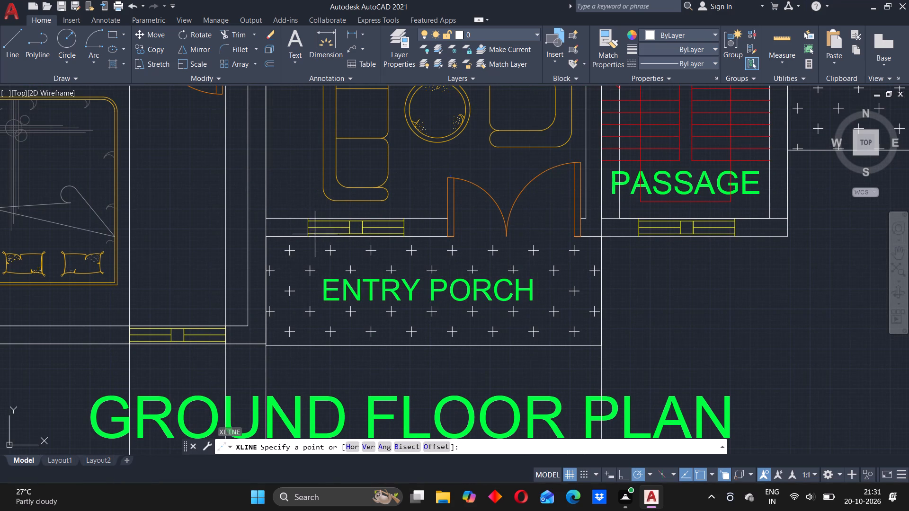
click(309, 238)
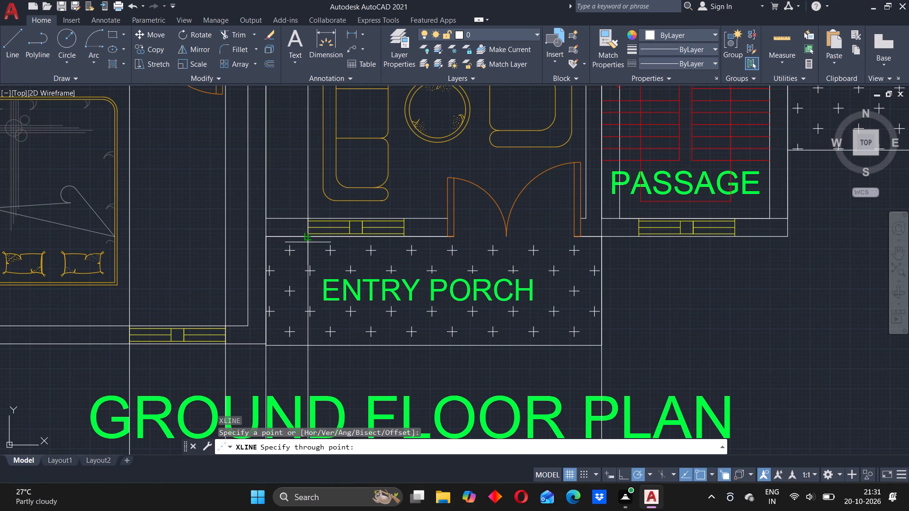
click(307, 245)
key(Escape)
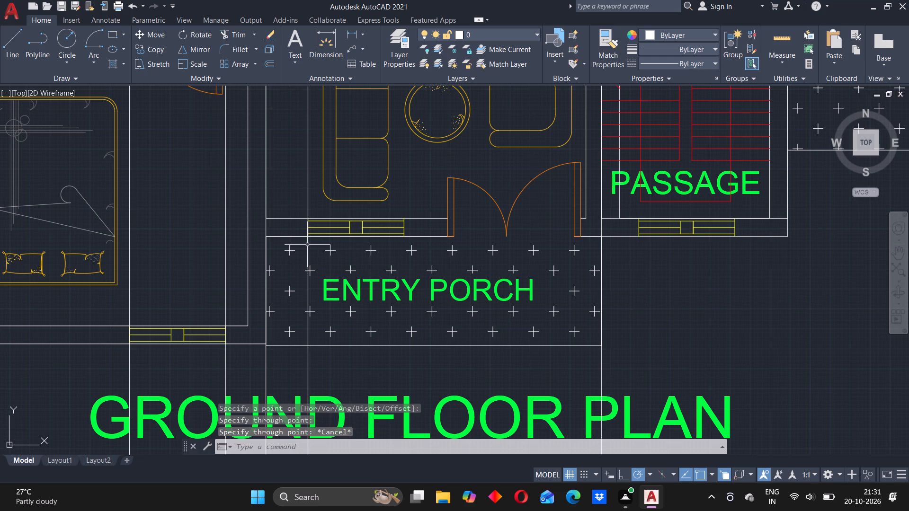
Draw a vertical construction line (XLINE) through the end of the family lounge's front window nearest the entrance door.
key(Return)
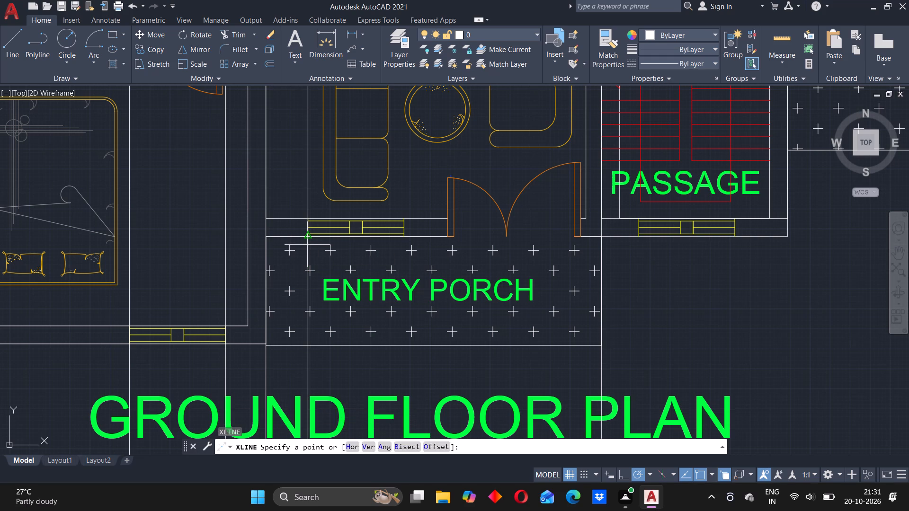
click(404, 240)
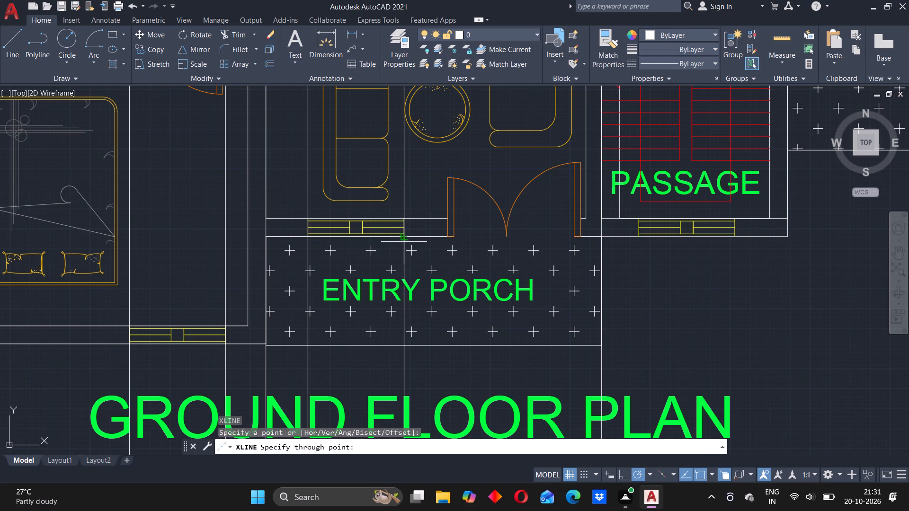
click(404, 243)
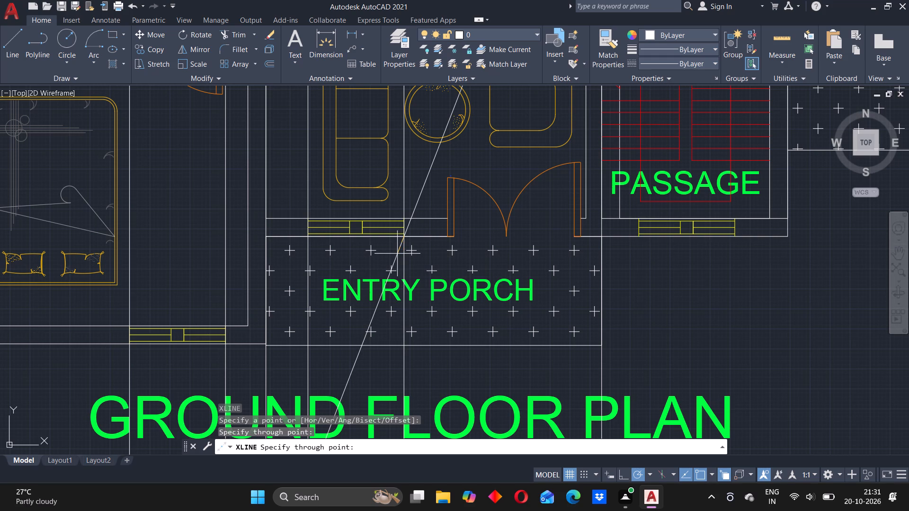
key(Escape)
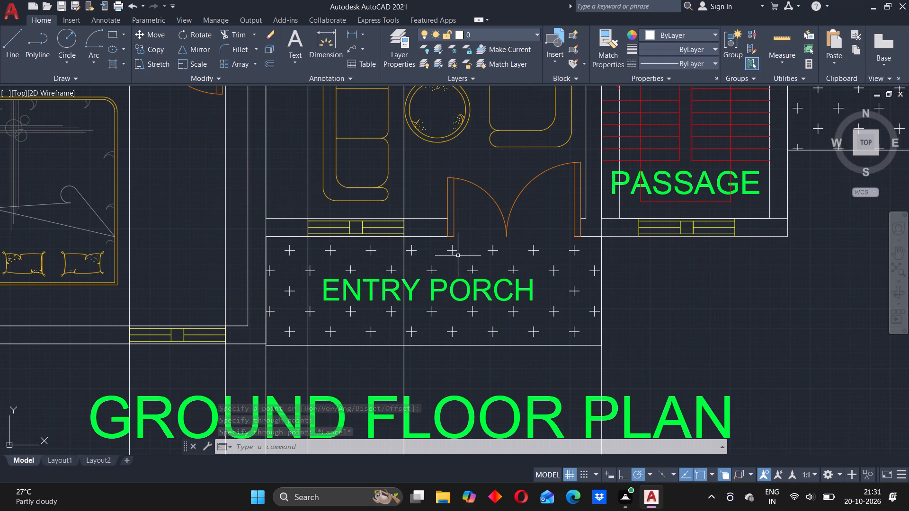
Draw a vertical construction line (XLINE) through the entrance door frame's outer corner on the family lounge window side.
scroll(442, 255, up, 1)
middle_drag(453, 246, 431, 247)
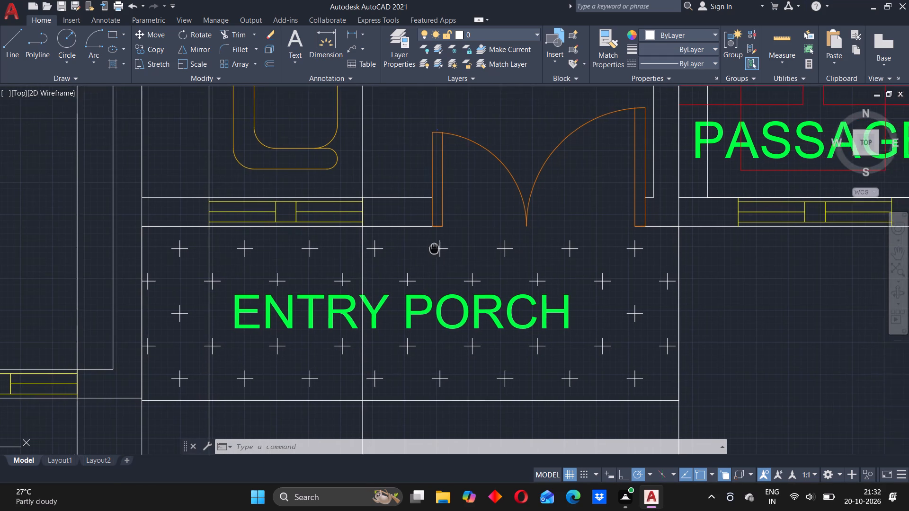
middle_drag(431, 247, 421, 248)
key(Return)
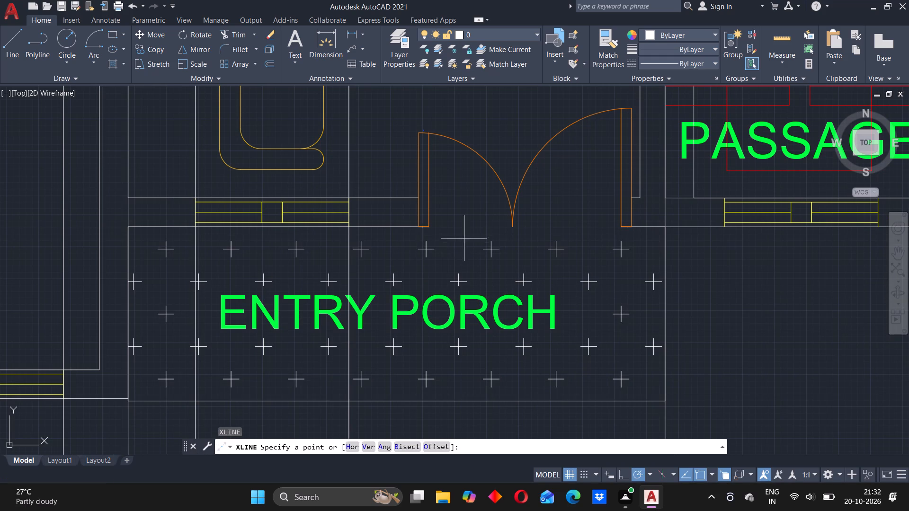
click(419, 227)
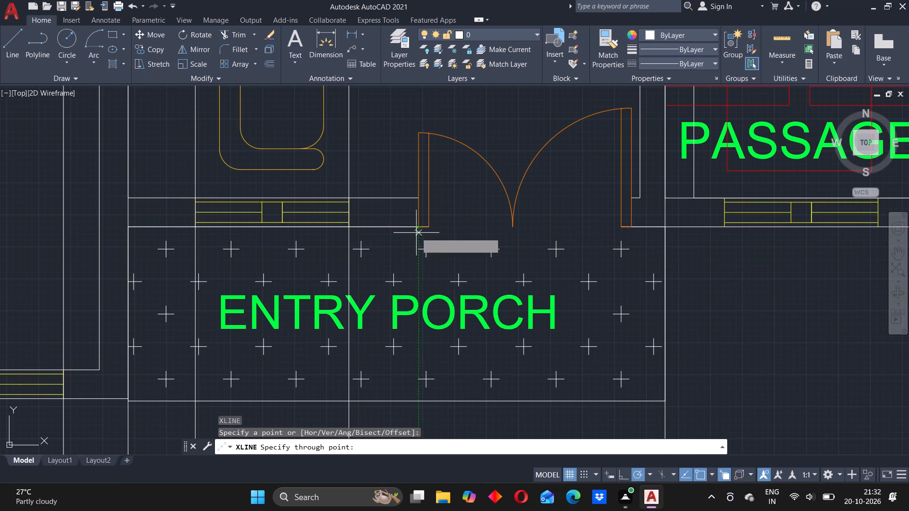
click(417, 238)
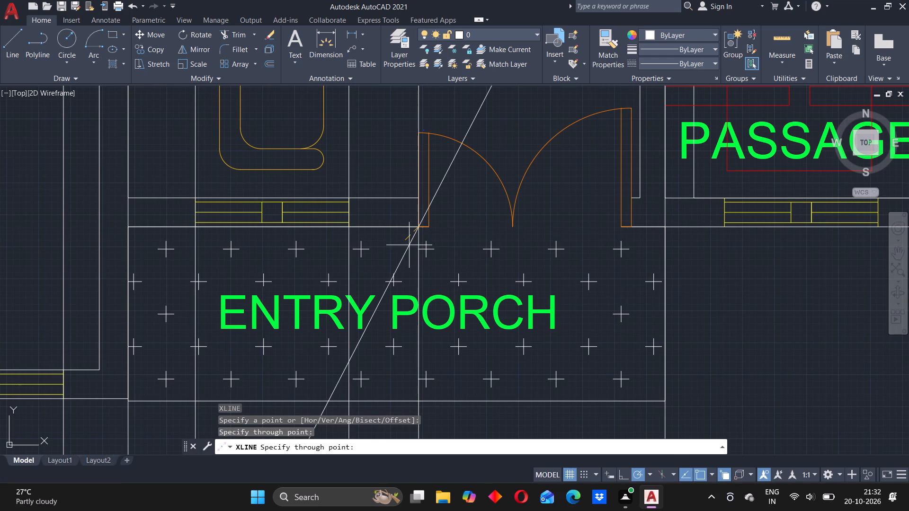
key(Escape)
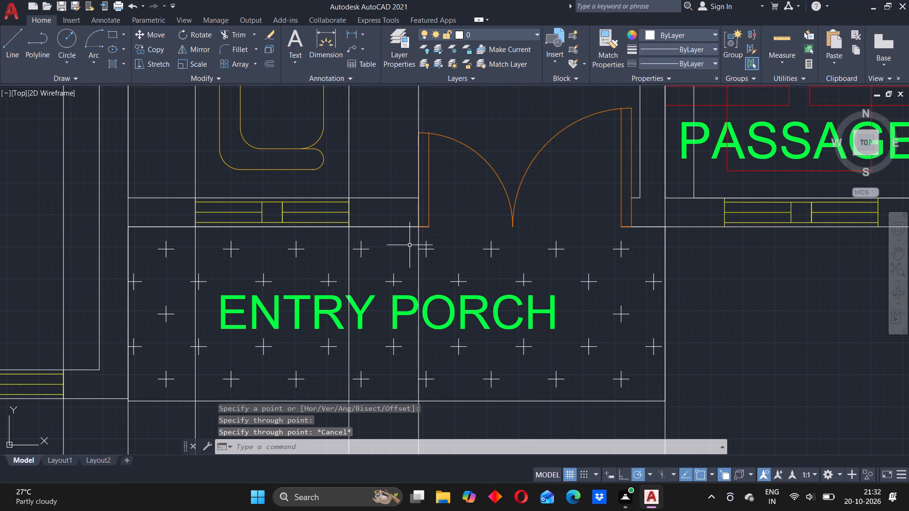
Draw a vertical construction line (XLINE) through the entrance door frame's outer corner on the passage side.
middle_drag(615, 230, 461, 222)
key(Return)
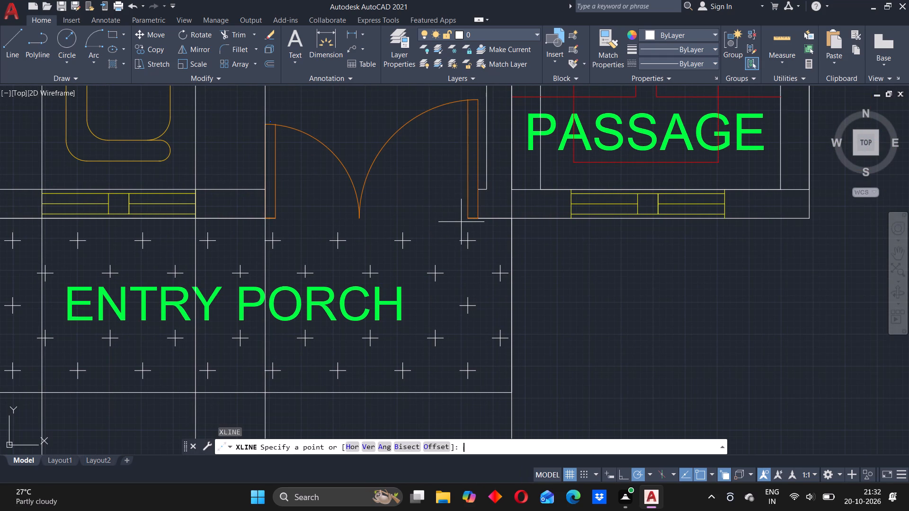
scroll(493, 210, up, 2)
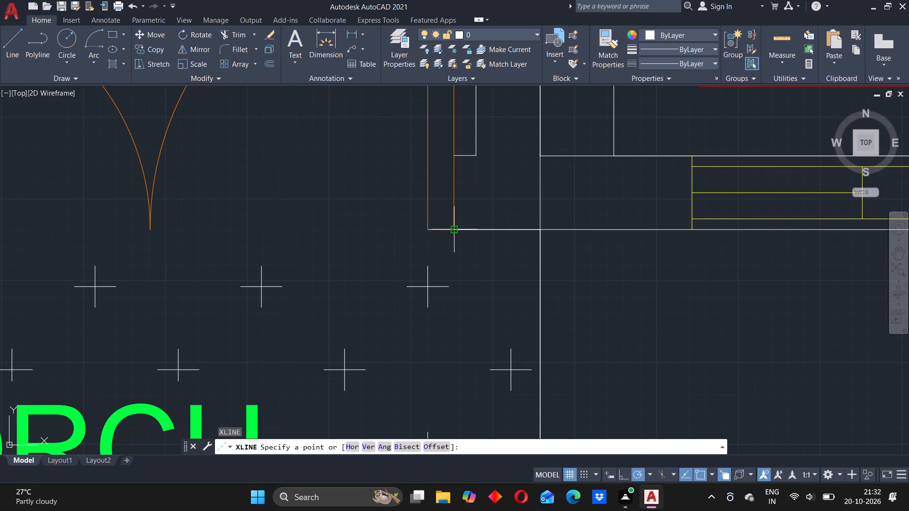
click(455, 230)
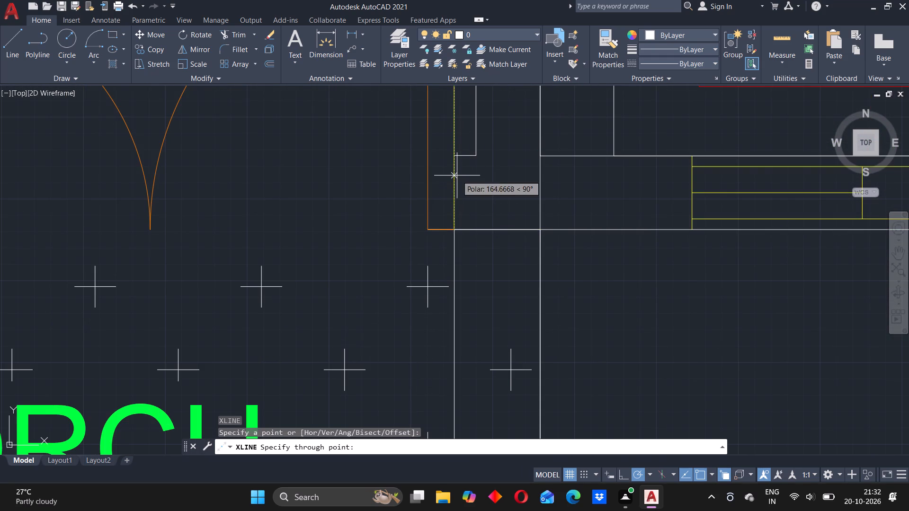
click(457, 176)
key(Escape)
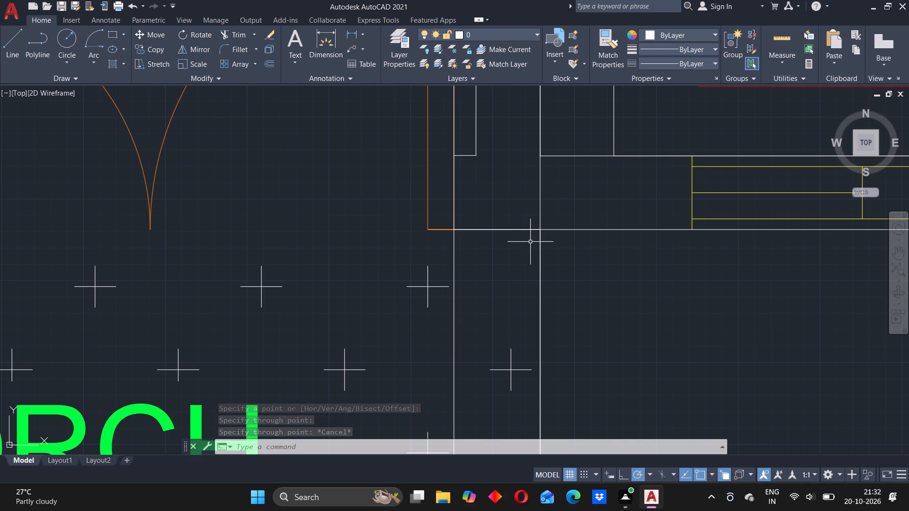
Draw a vertical construction line (XLINE) through the point where the two entrance door swings meet.
scroll(310, 211, down, 1)
middle_drag(175, 240, 246, 205)
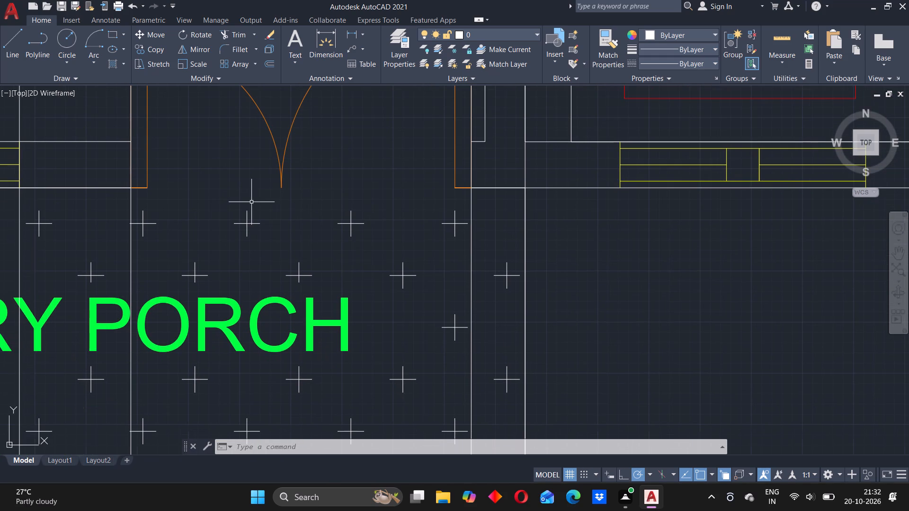
key(Return)
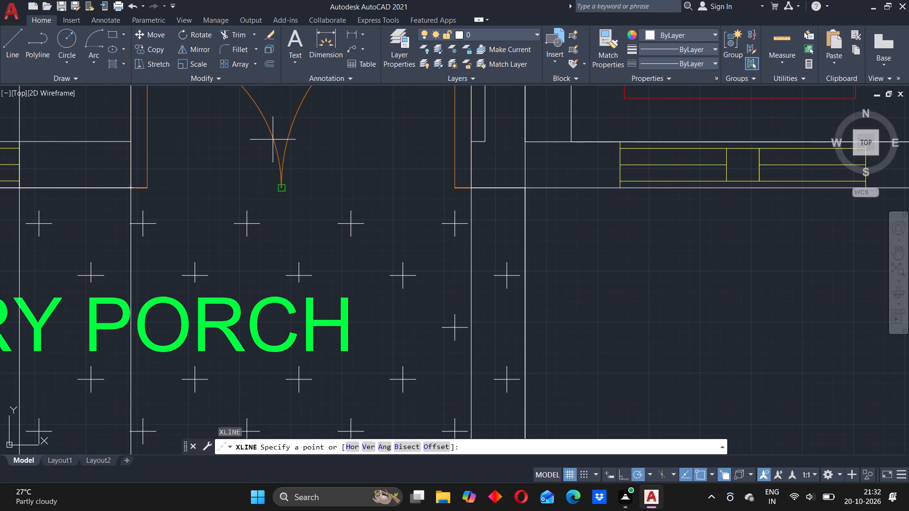
click(284, 189)
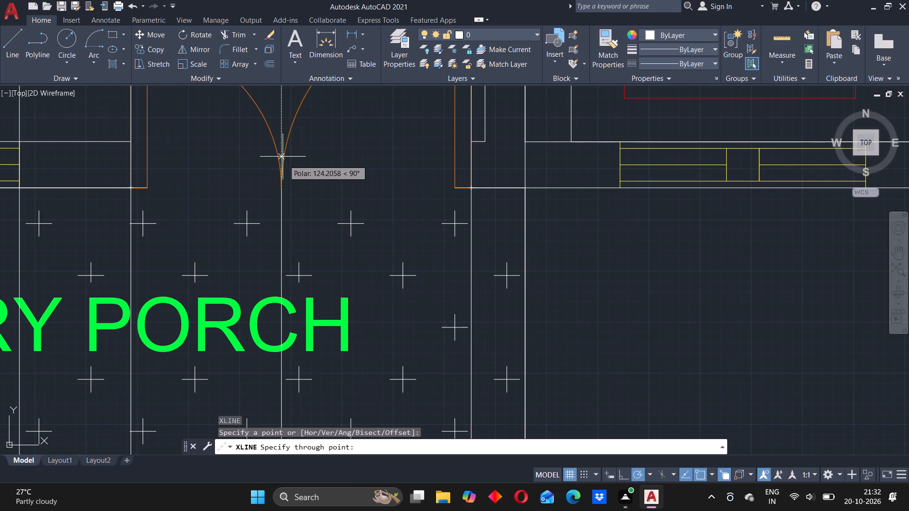
click(280, 146)
key(Escape)
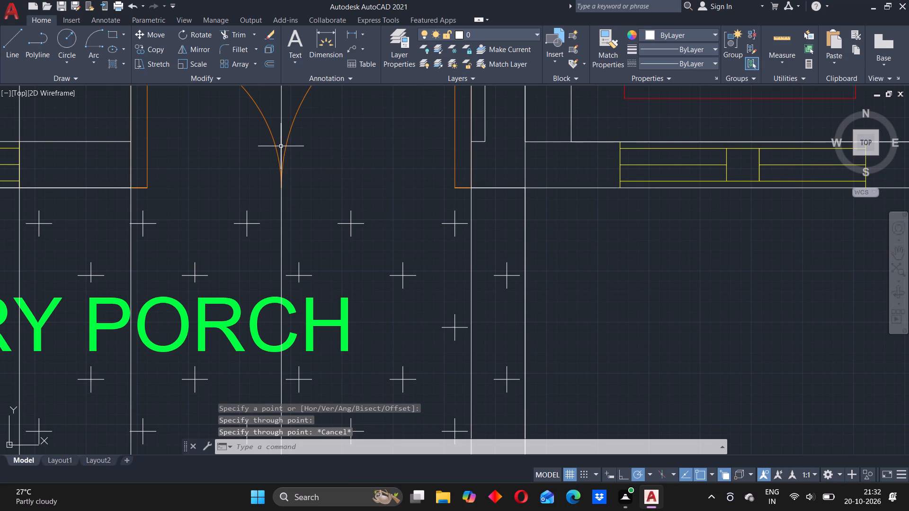
Examine the projected construction lines around the entry porch and passage on the ground floor plan.
middle_drag(562, 217, 517, 208)
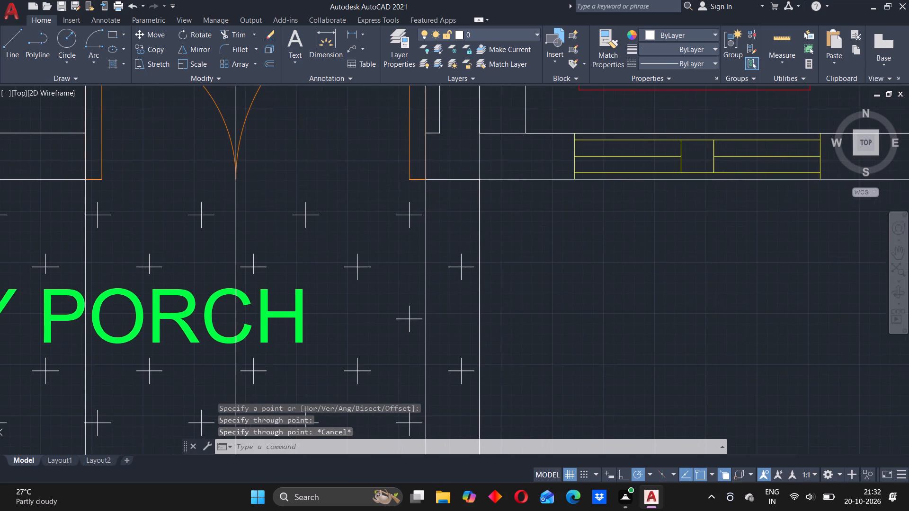
scroll(512, 203, down, 2)
scroll(565, 195, down, 1)
middle_drag(581, 238, 558, 244)
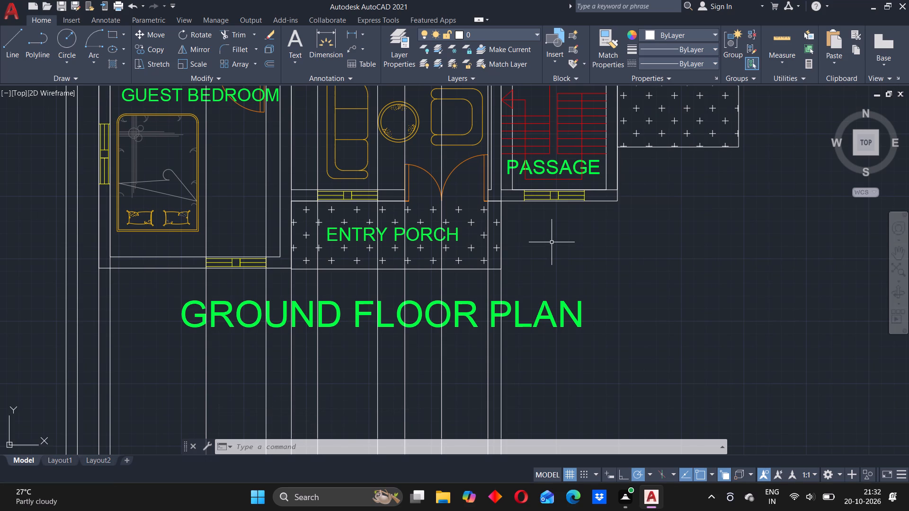
scroll(488, 267, up, 2)
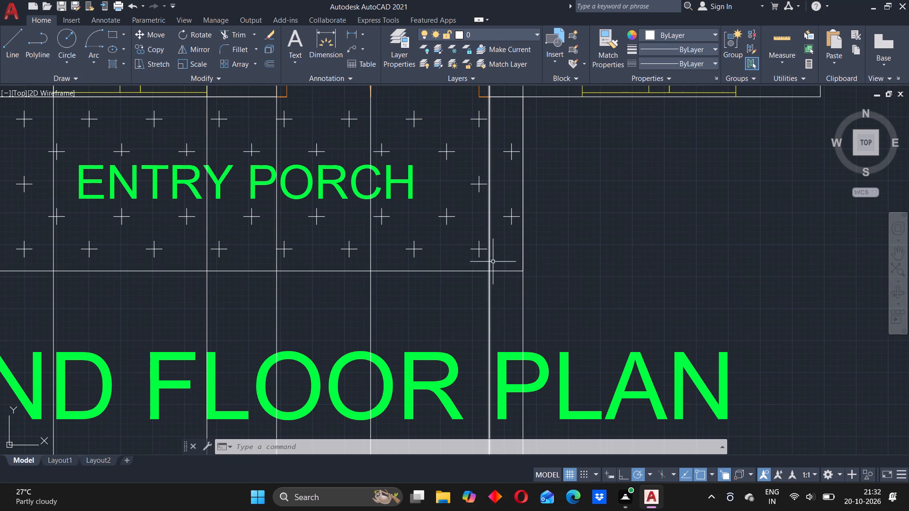
scroll(493, 260, down, 3)
middle_drag(507, 280, 480, 269)
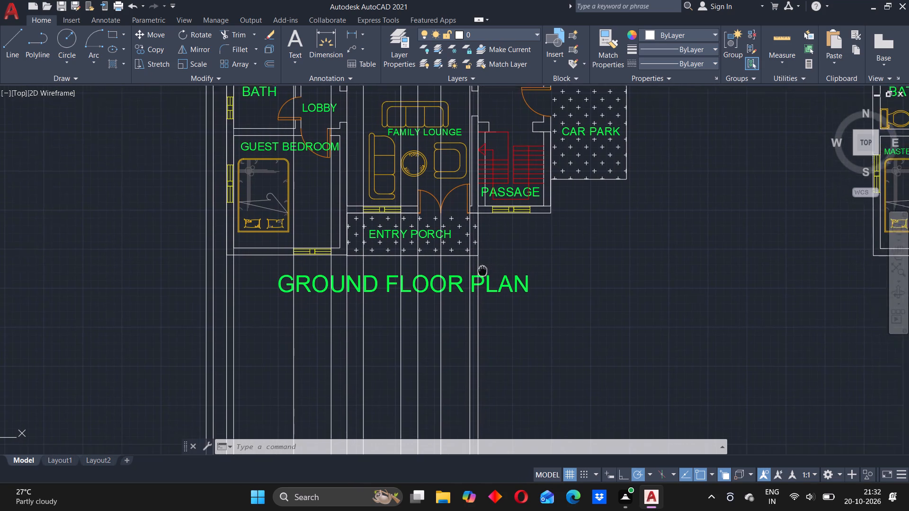
middle_drag(480, 269, 468, 255)
scroll(447, 238, up, 2)
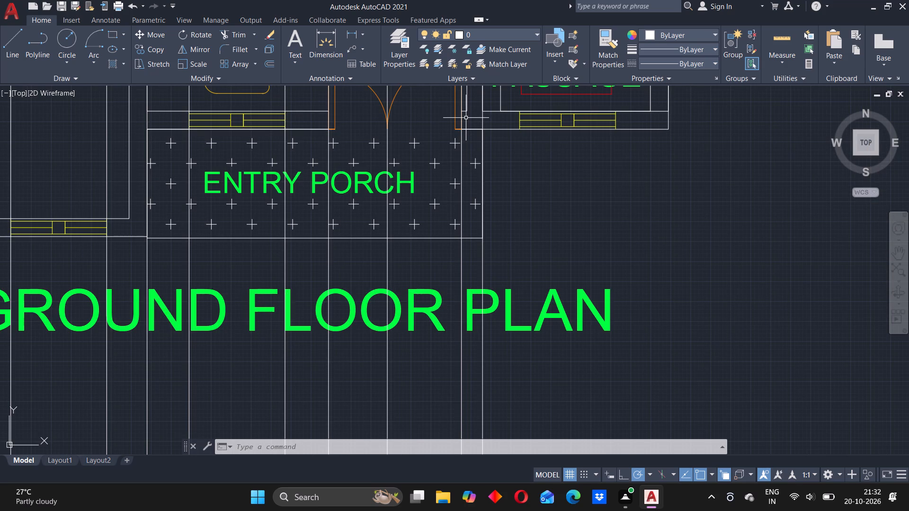
scroll(475, 170, down, 1)
scroll(468, 206, up, 1)
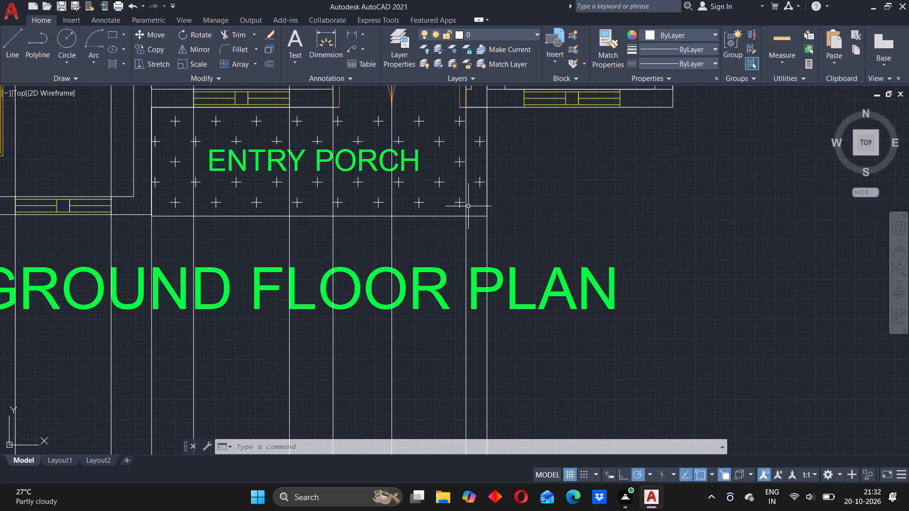
scroll(470, 204, down, 3)
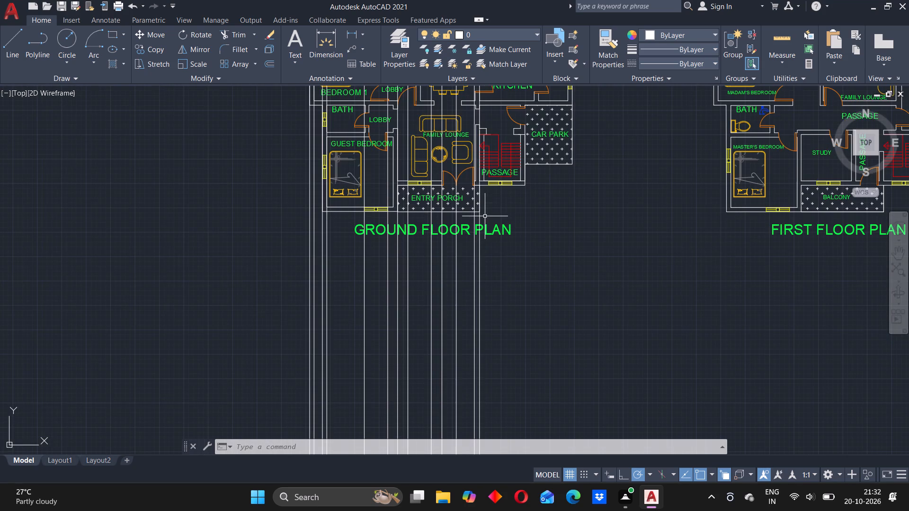
Draw a square with a diagonal of about 279 inside the entry porch's outer front corner on the passage side.
middle_drag(481, 217, 409, 189)
scroll(401, 180, up, 2)
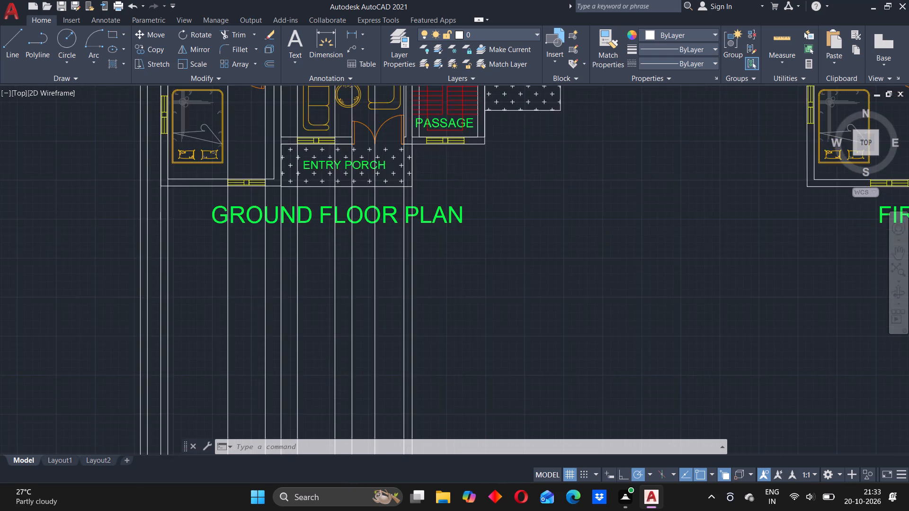
scroll(403, 180, up, 2)
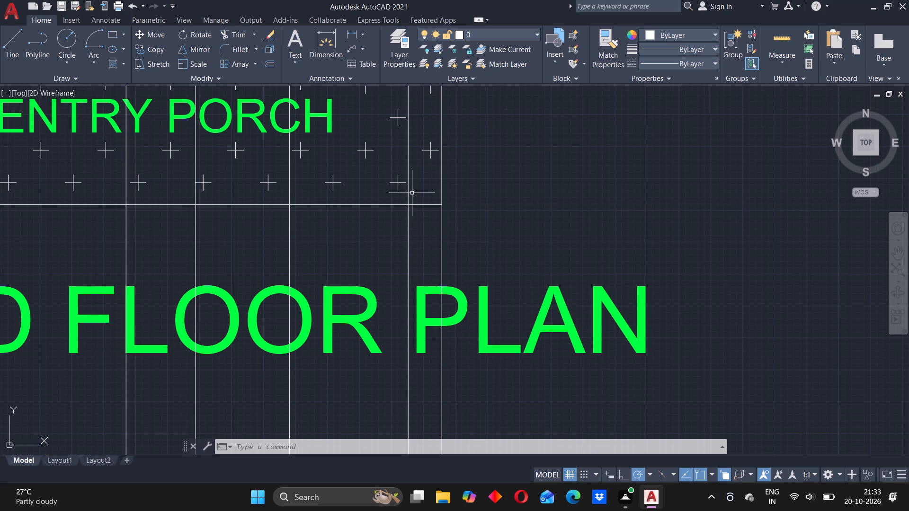
text(rec)
key(Return)
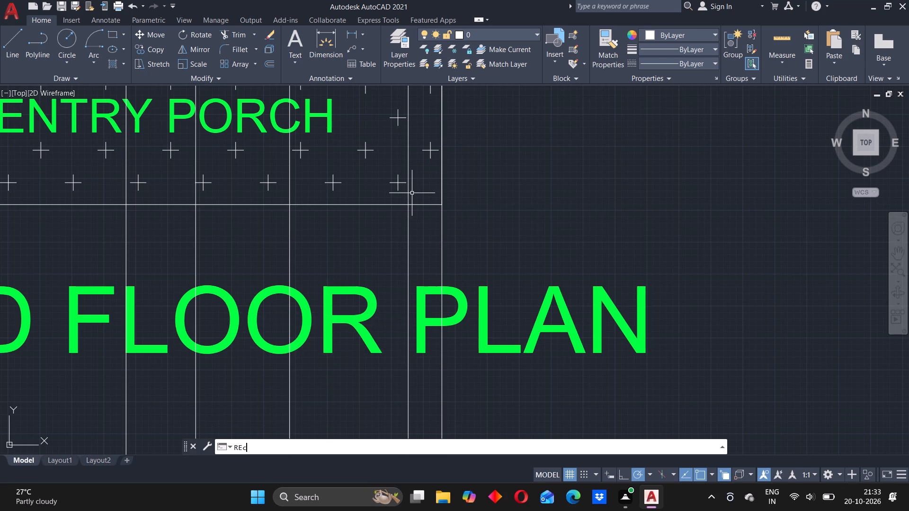
click(442, 206)
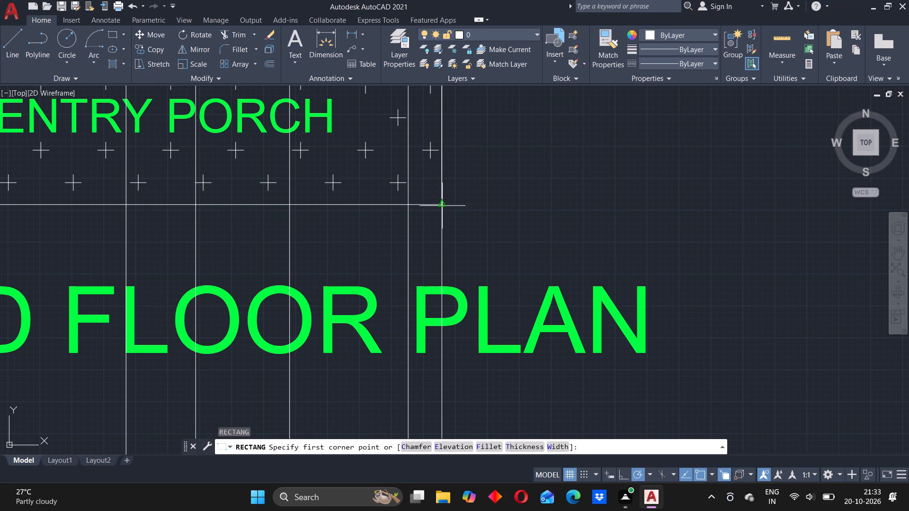
click(420, 176)
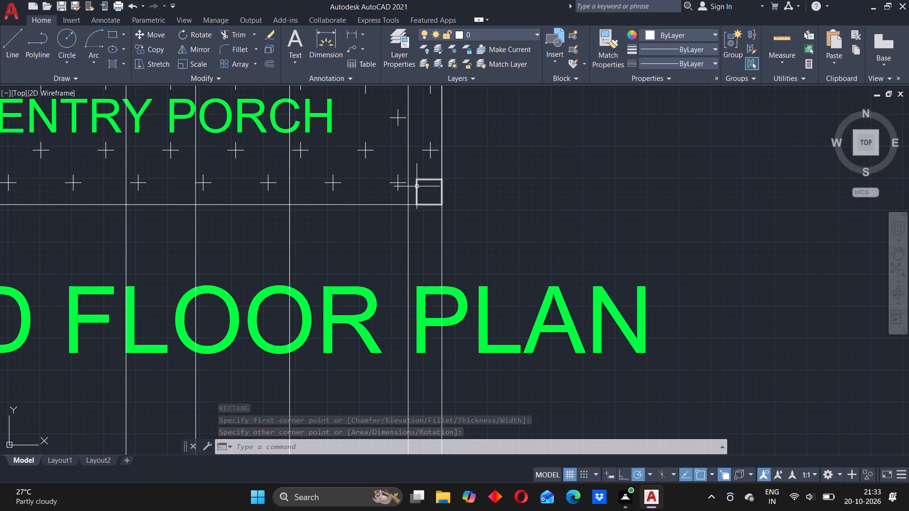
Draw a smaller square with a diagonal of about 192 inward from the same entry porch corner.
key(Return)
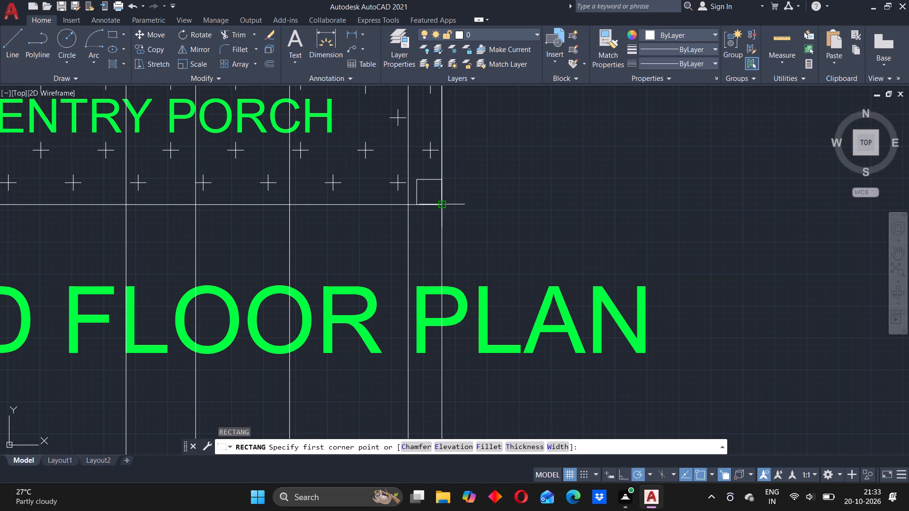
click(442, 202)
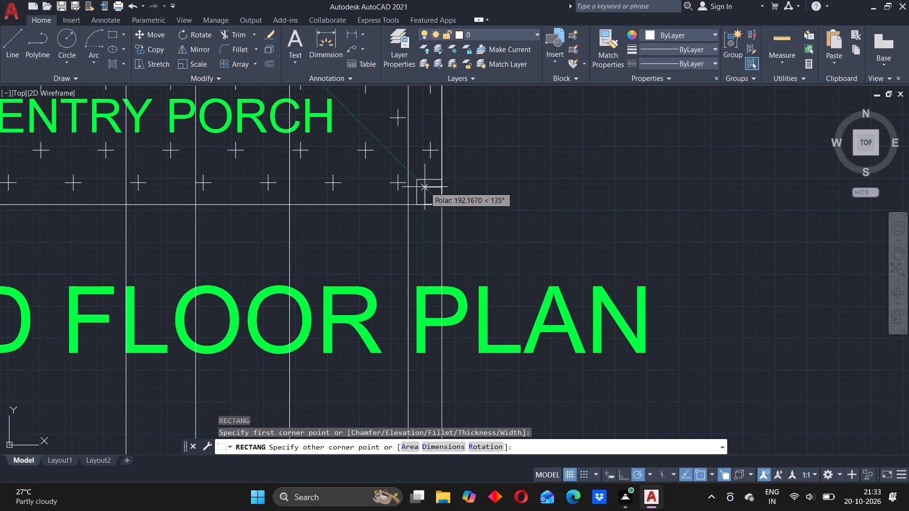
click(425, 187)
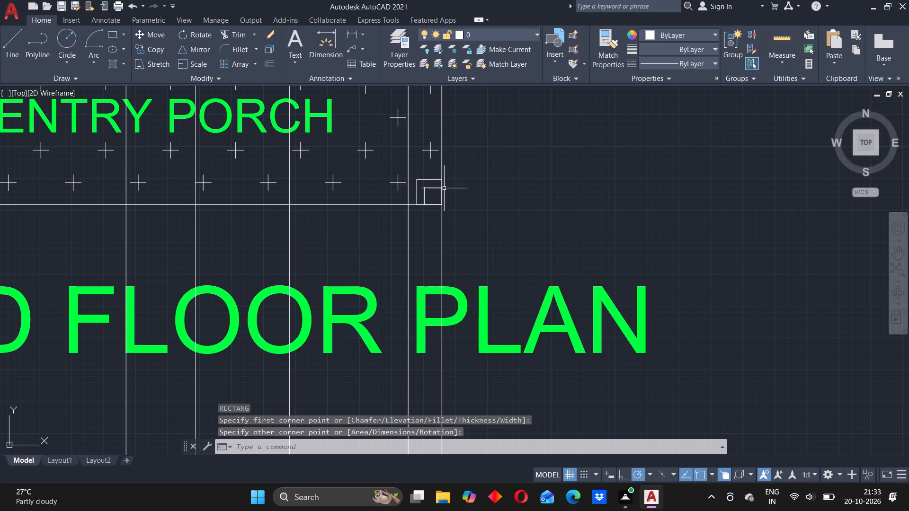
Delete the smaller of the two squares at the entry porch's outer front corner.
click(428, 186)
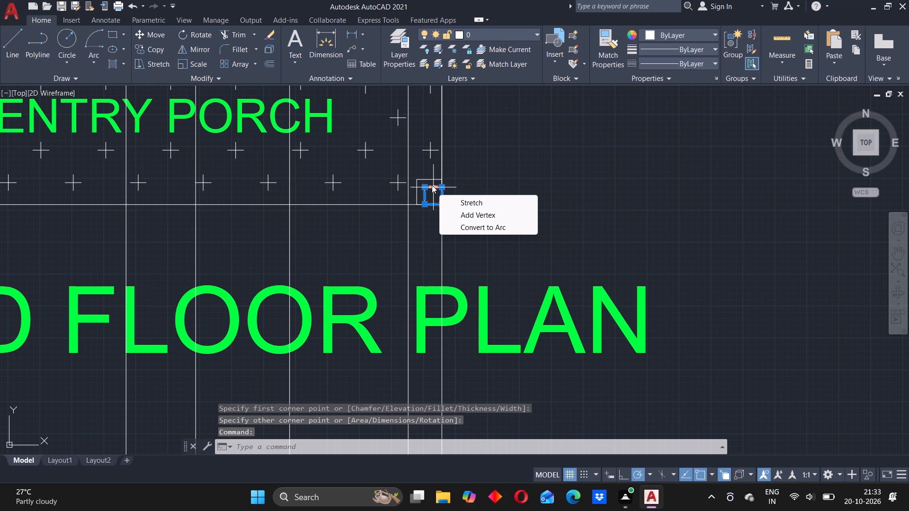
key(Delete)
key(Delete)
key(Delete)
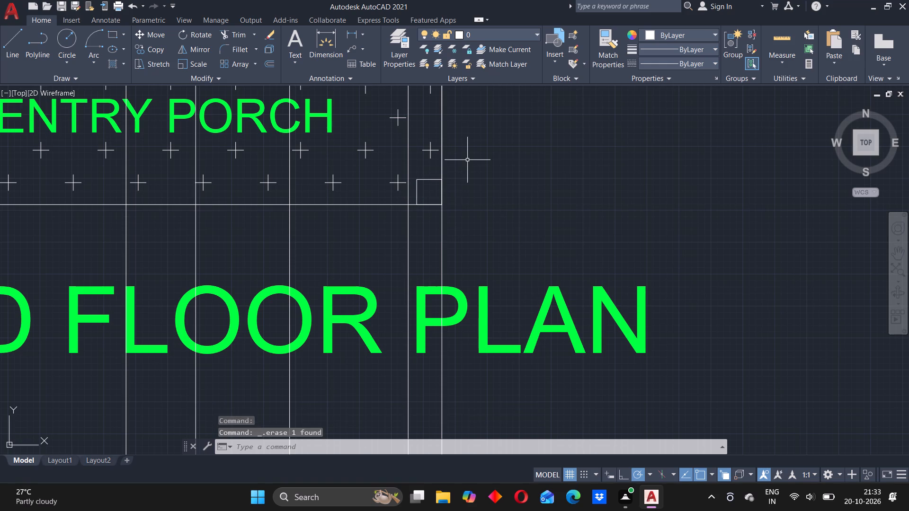
Draw a square with a diagonal of about 222 inward from the entry porch's outer front corner, inside the existing larger square.
key(Return)
key(Escape)
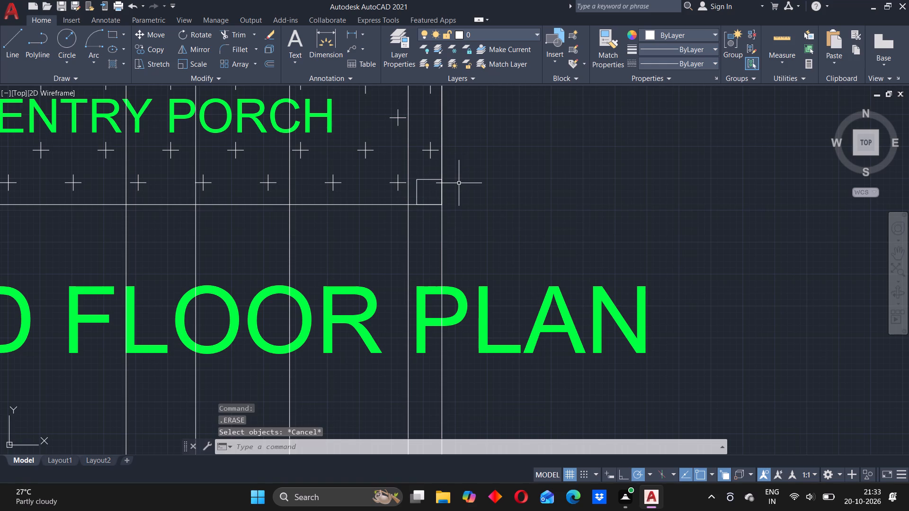
text(rec)
key(Return)
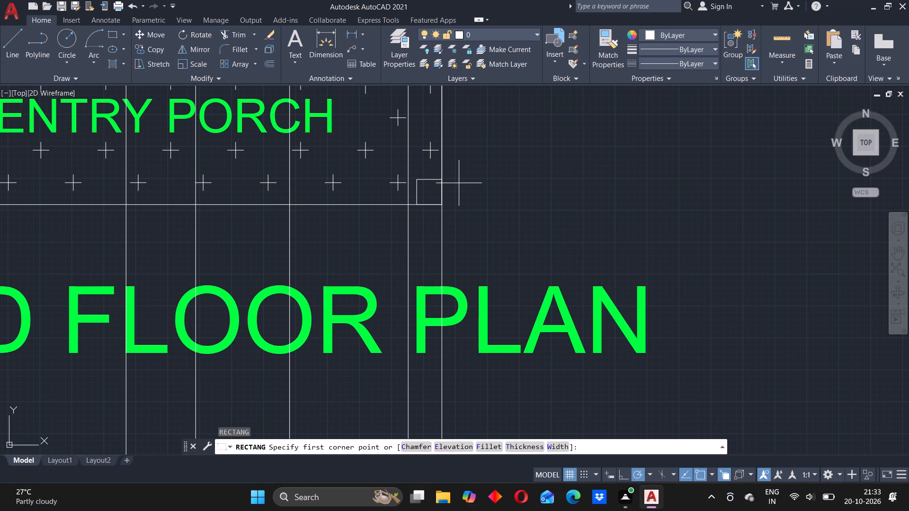
click(442, 203)
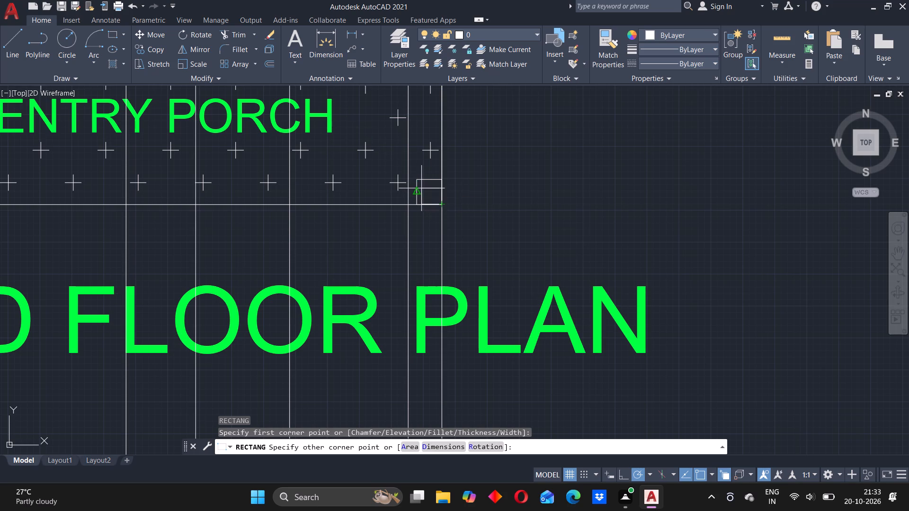
scroll(421, 186, up, 3)
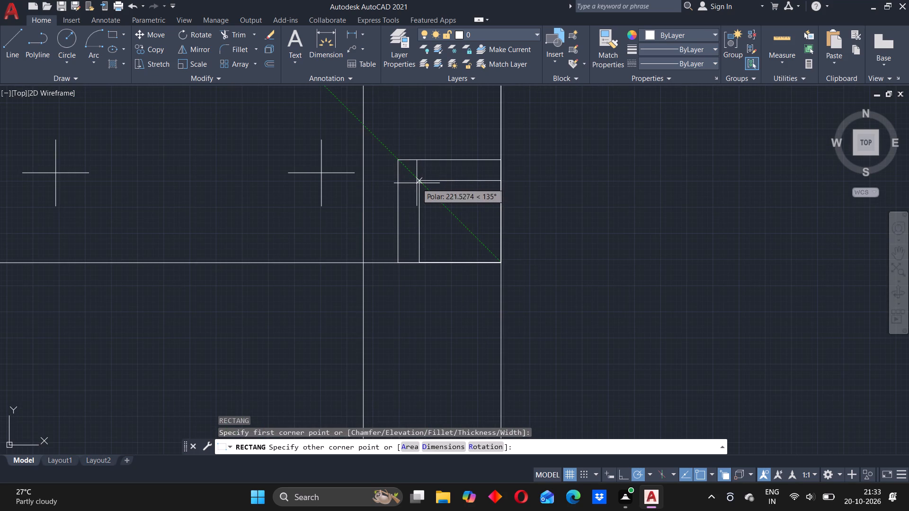
click(417, 181)
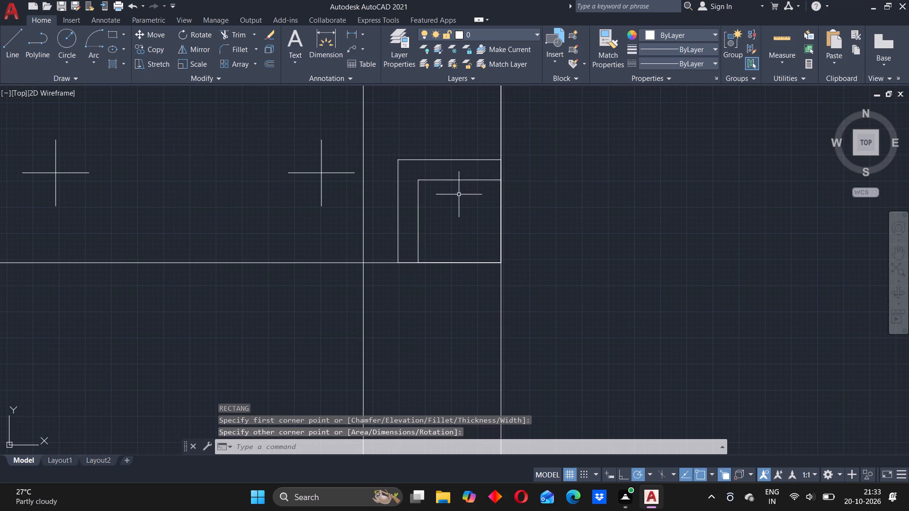
scroll(463, 199, down, 1)
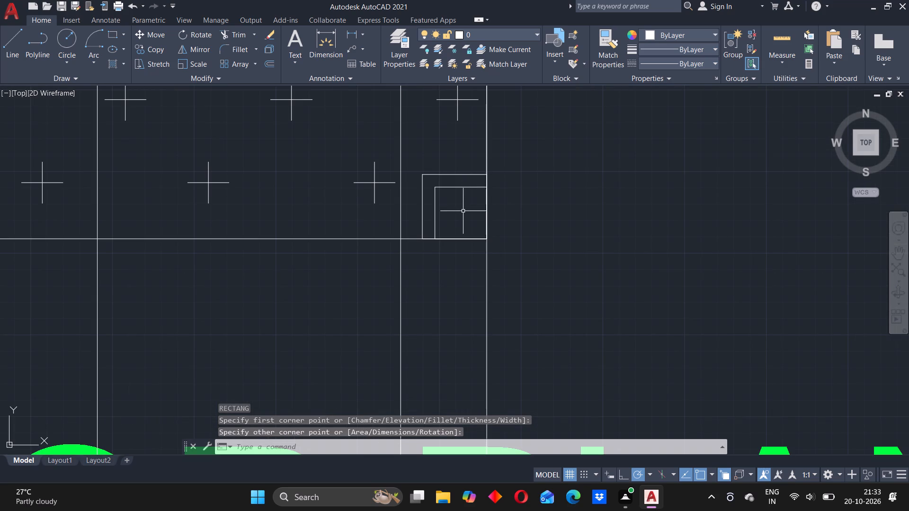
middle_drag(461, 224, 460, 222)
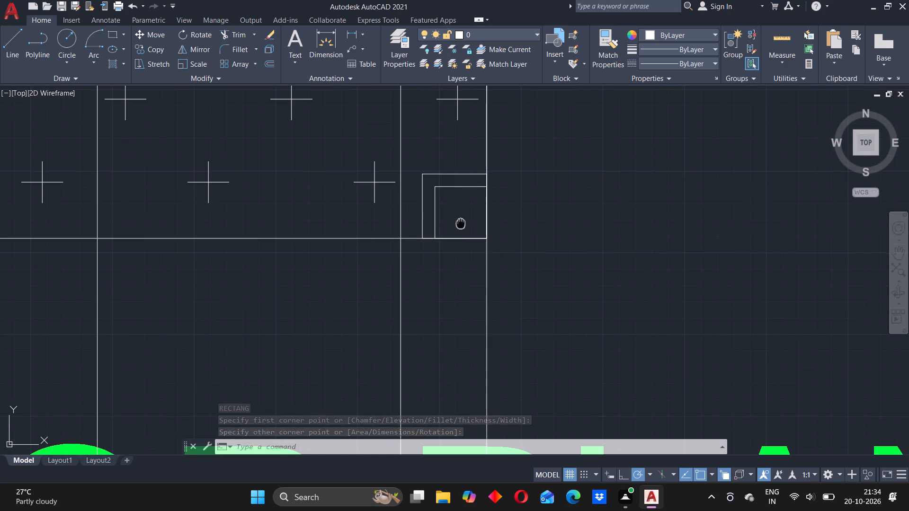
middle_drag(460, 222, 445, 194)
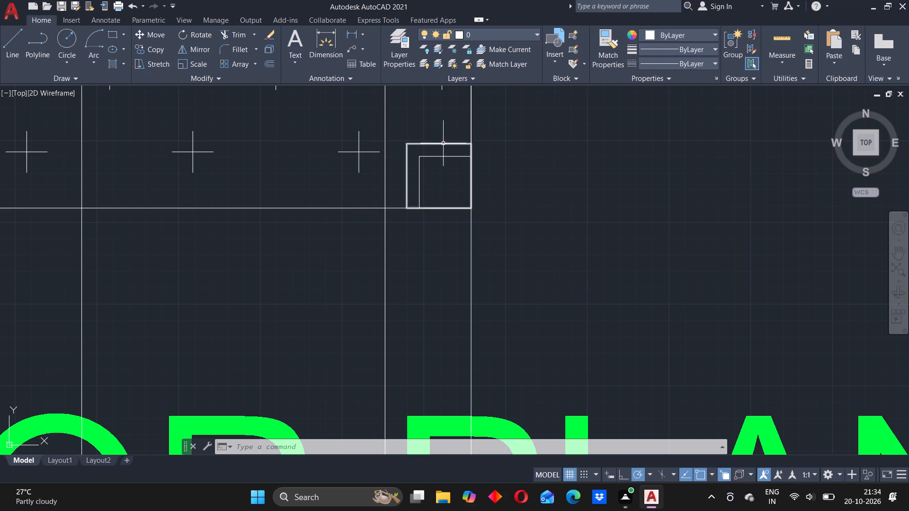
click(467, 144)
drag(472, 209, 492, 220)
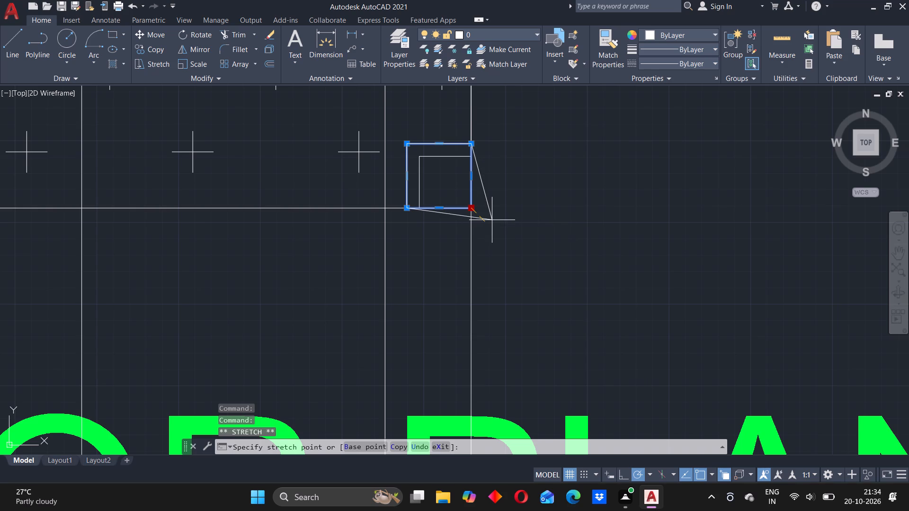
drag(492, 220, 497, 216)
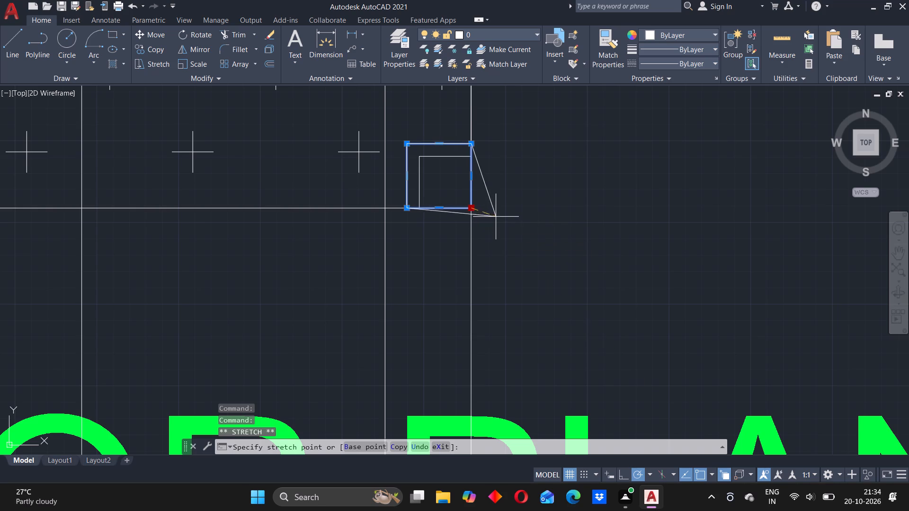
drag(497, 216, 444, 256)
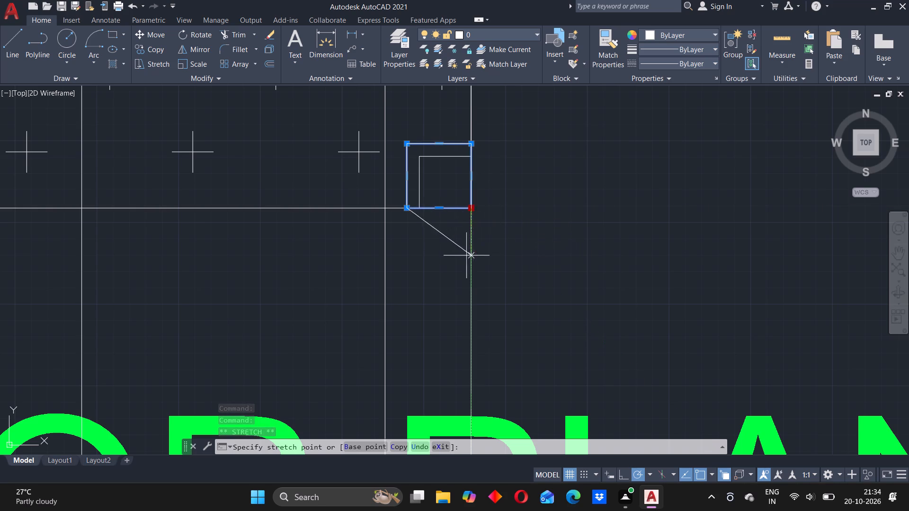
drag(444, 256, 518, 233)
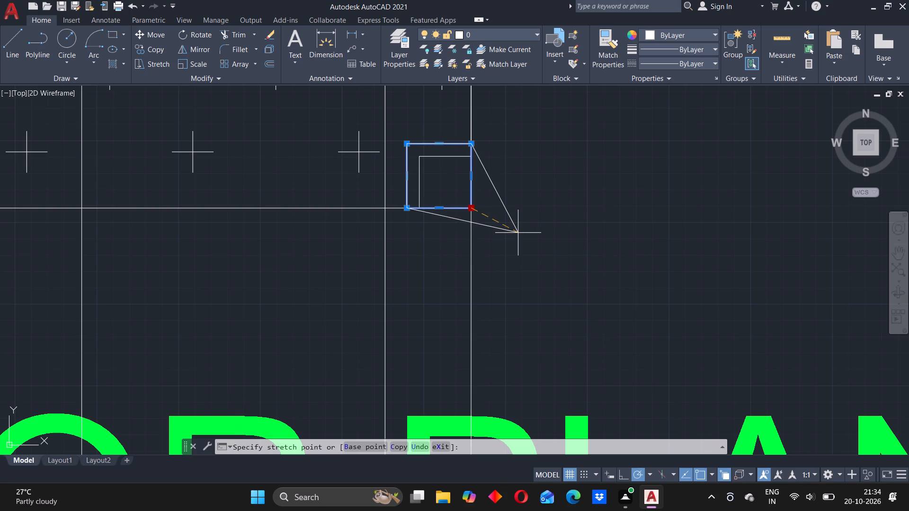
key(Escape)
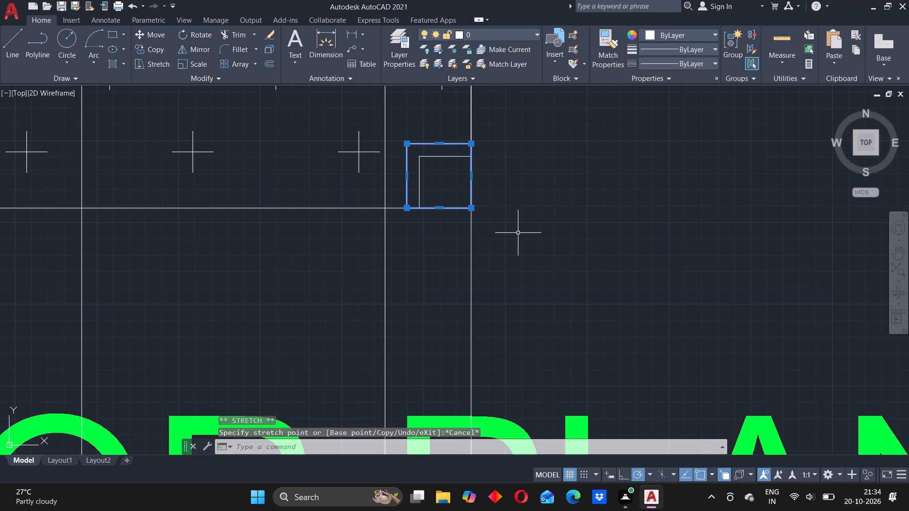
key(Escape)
Draw connected lines around the larger corner square's two outer sides, about 38 beyond its front edge, ending at its rear outer corner.
key(l)
key(Return)
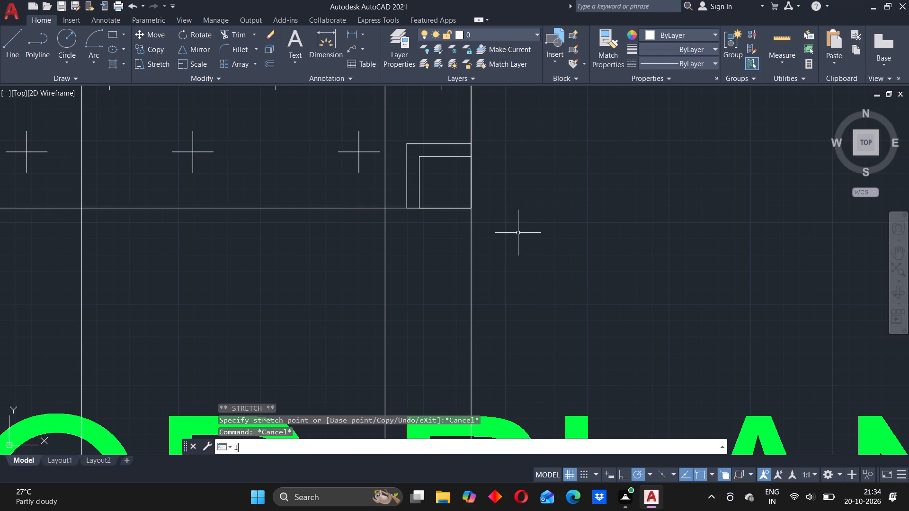
click(408, 211)
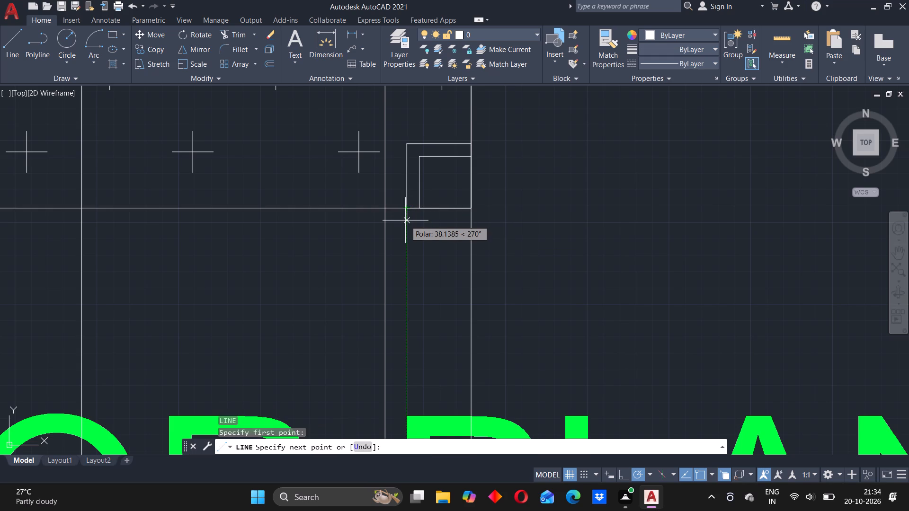
click(405, 220)
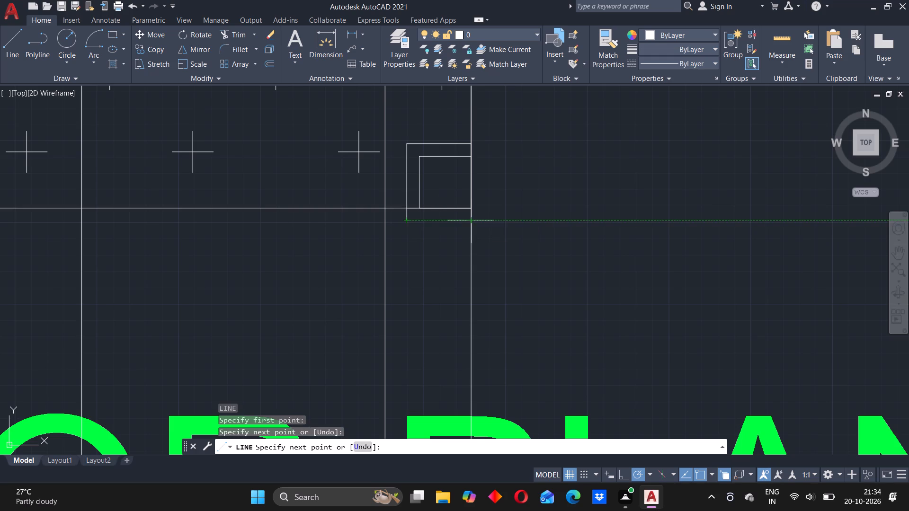
click(488, 220)
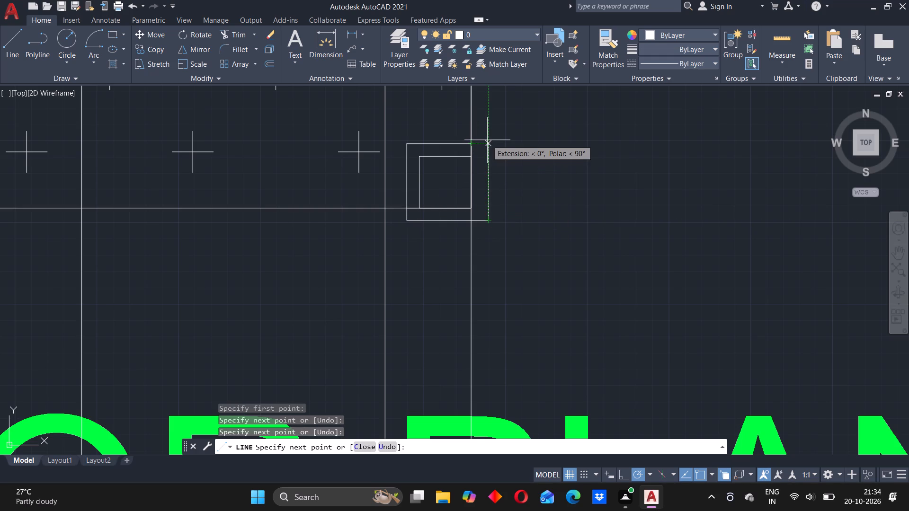
click(487, 140)
click(470, 142)
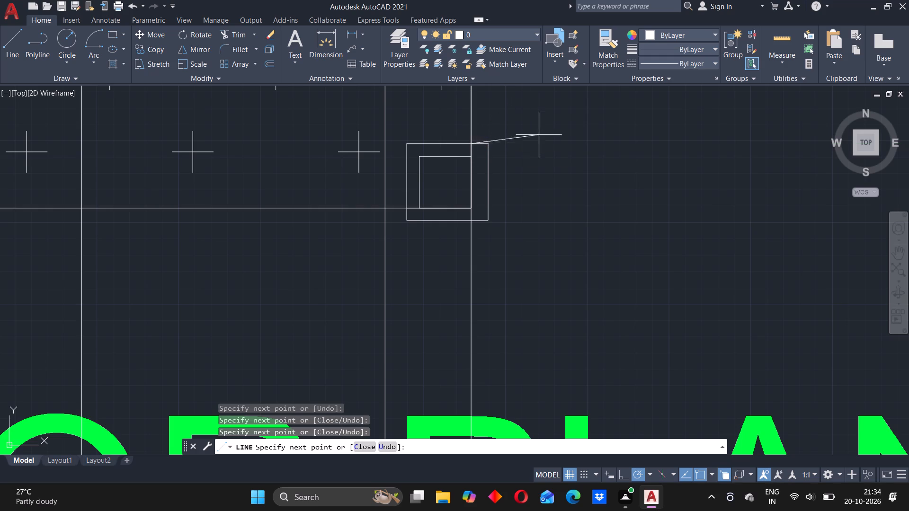
key(Escape)
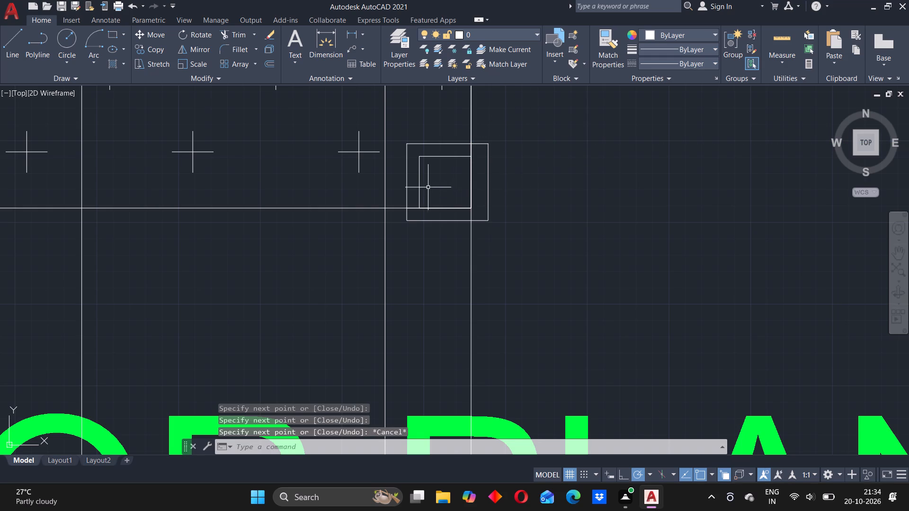
Delete the vertical line drawn beyond the porch's outer side at the corner squares.
scroll(426, 179, down, 1)
scroll(426, 179, up, 2)
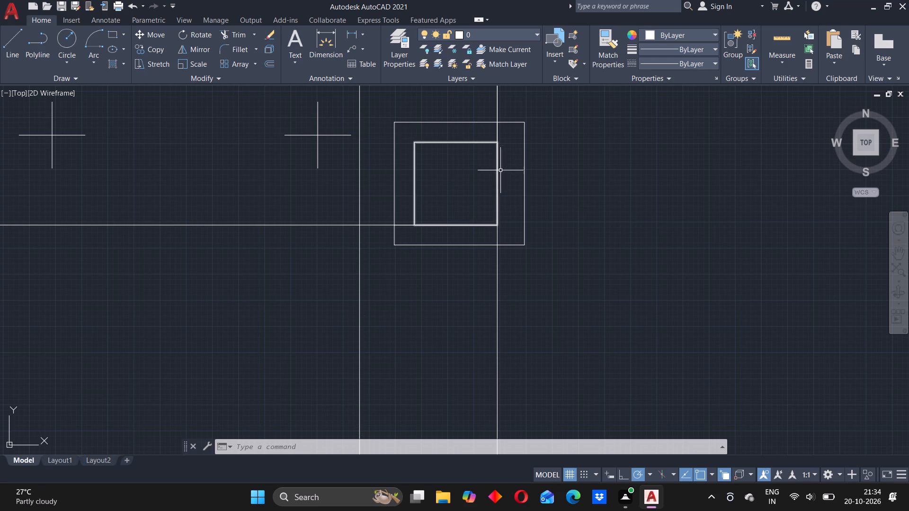
click(526, 154)
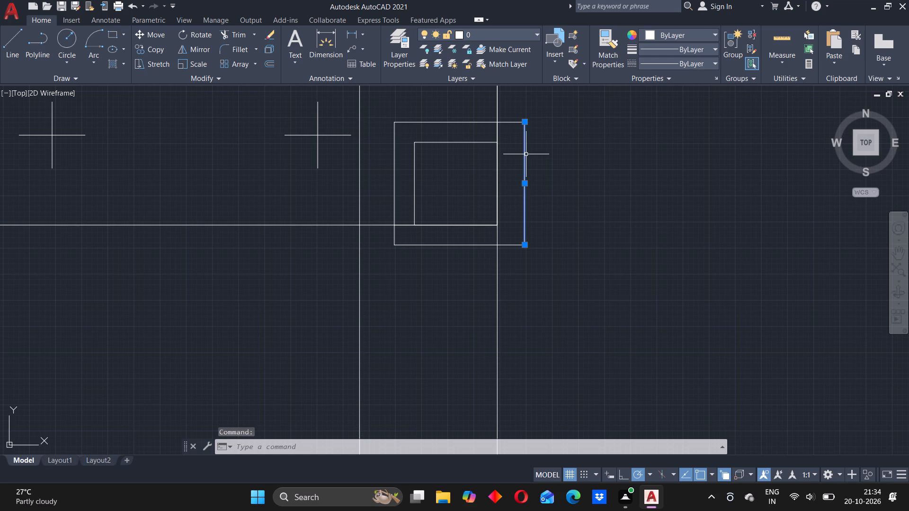
key(Delete)
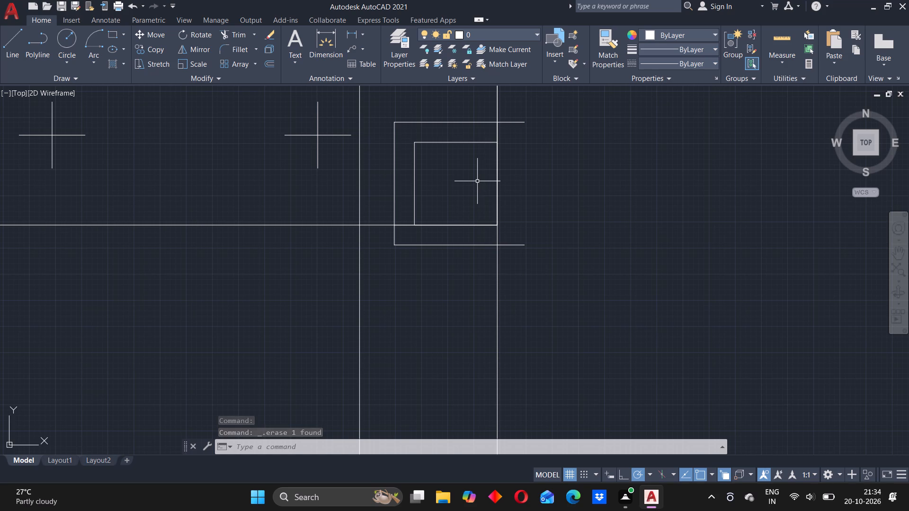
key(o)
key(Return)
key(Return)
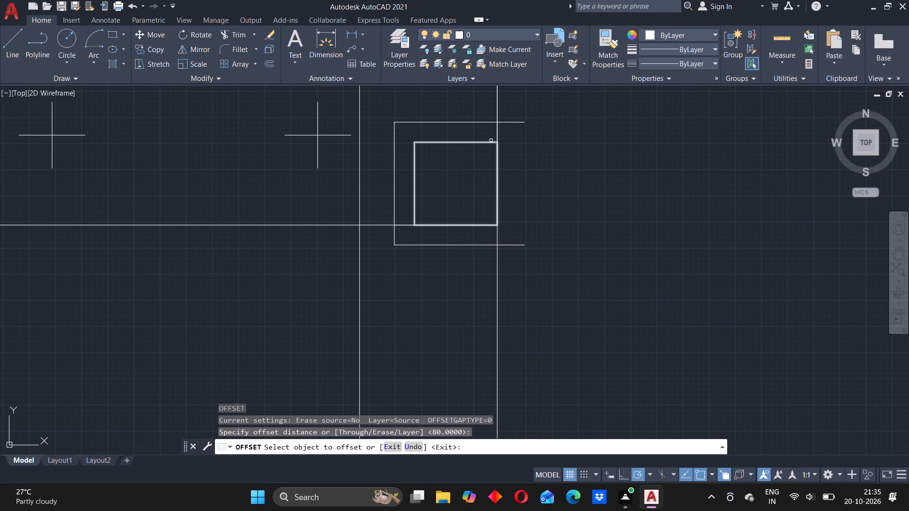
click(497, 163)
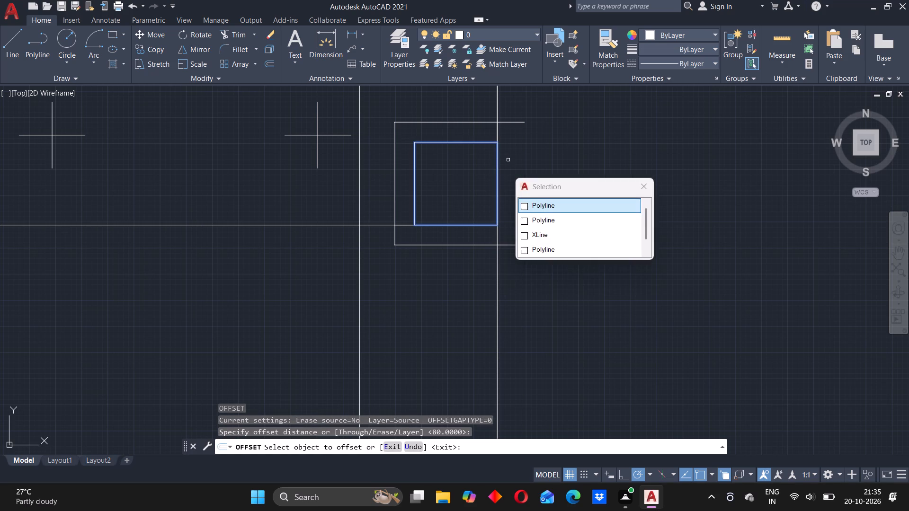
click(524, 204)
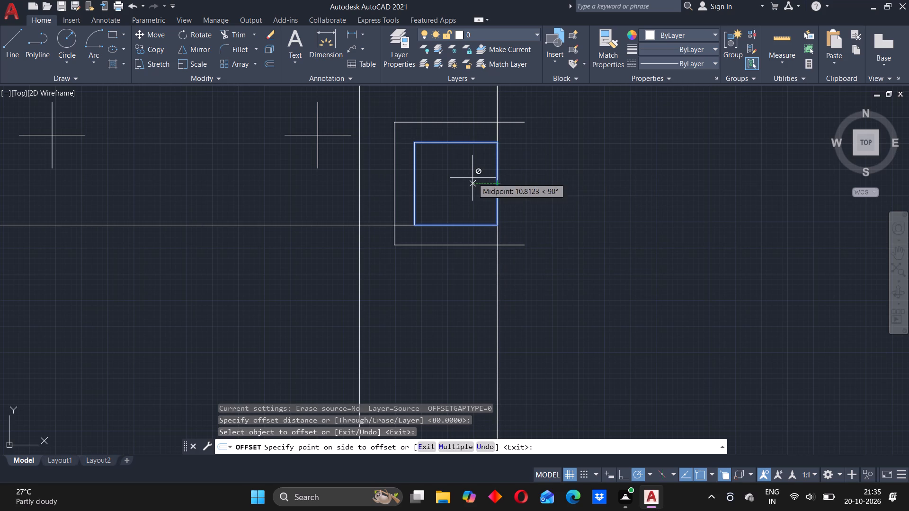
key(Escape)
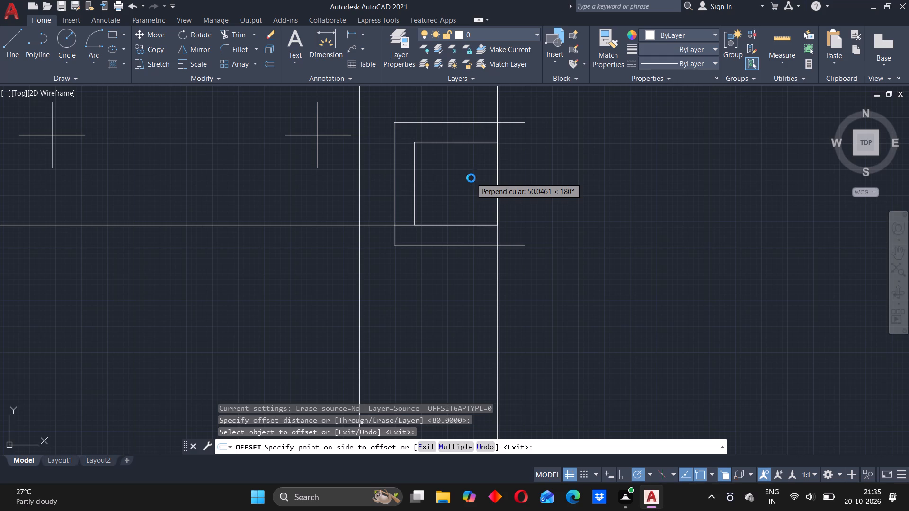
Offset the inner corner square outward by 40 on all sides.
key(Return)
text(40)
key(Return)
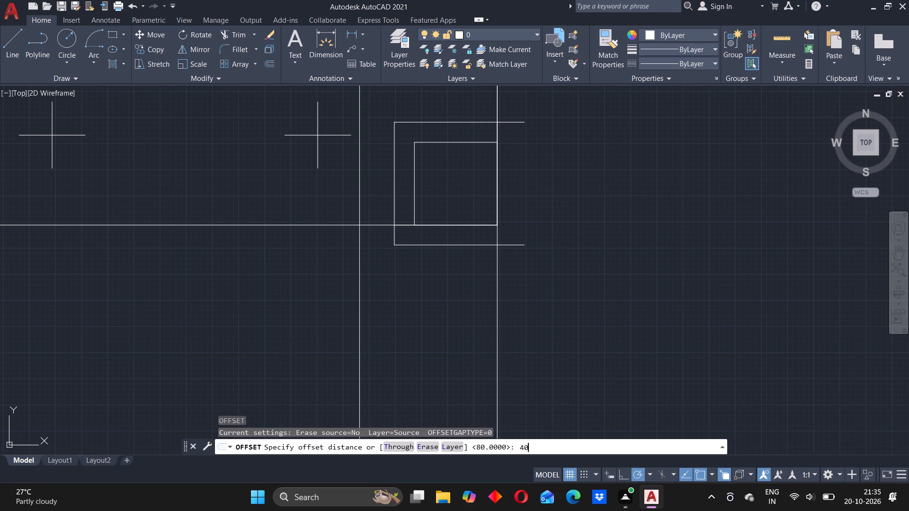
click(496, 161)
click(521, 202)
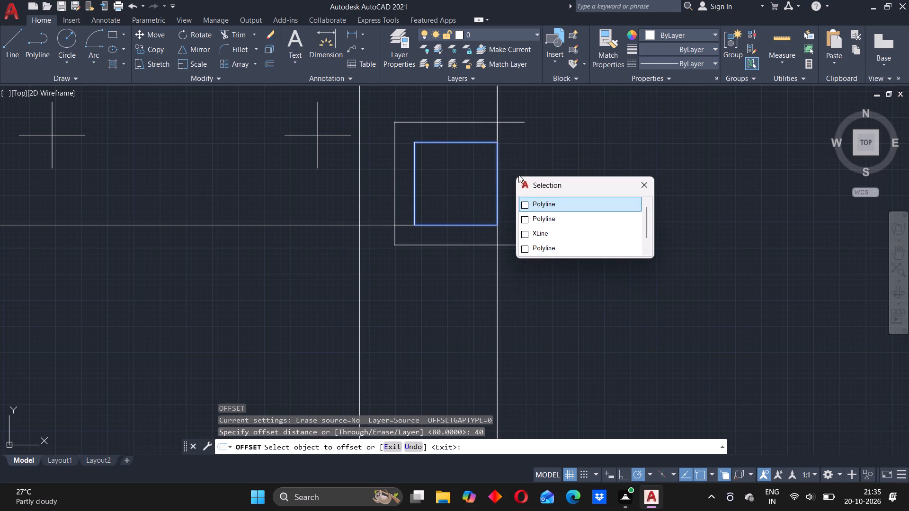
click(527, 202)
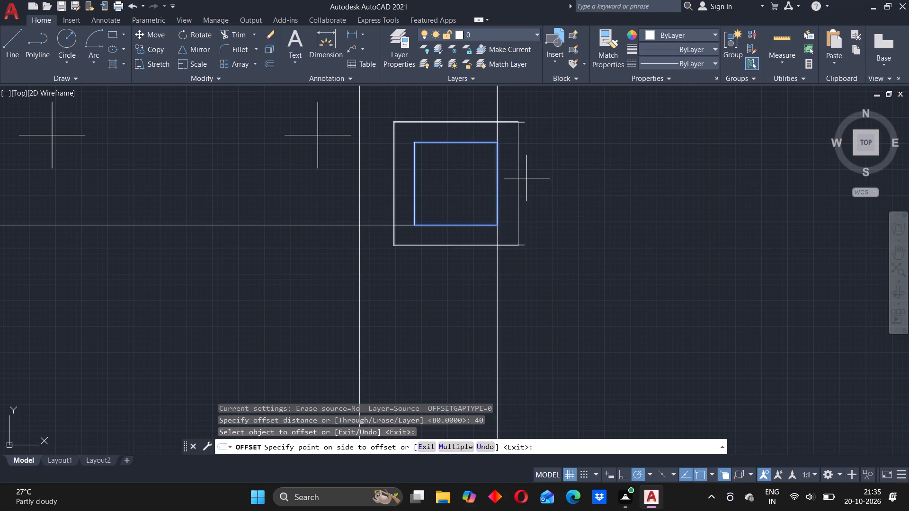
click(526, 177)
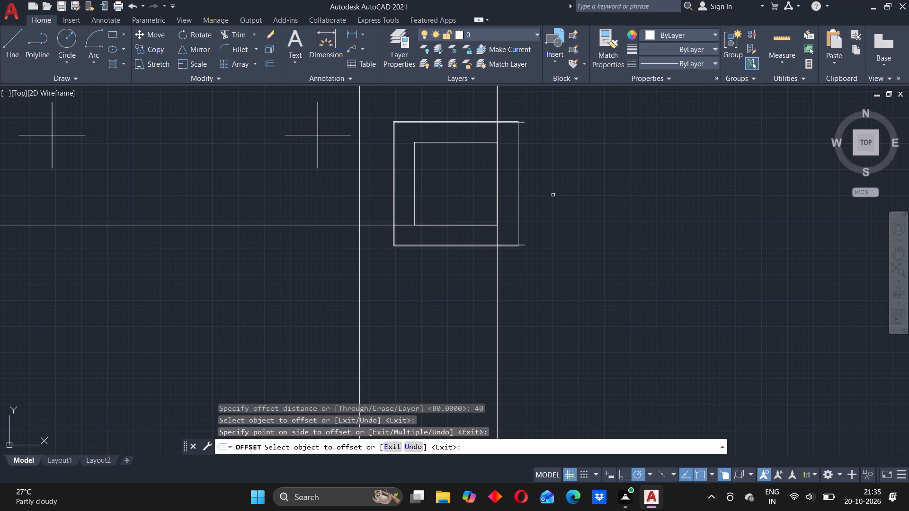
Delete the leftover horizontal line extending past the offset square along its front edge.
scroll(538, 221, up, 2)
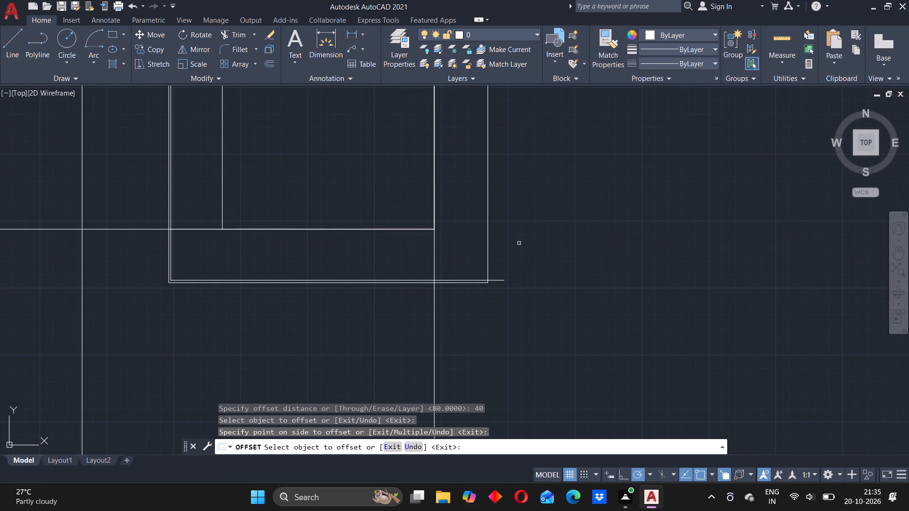
click(497, 279)
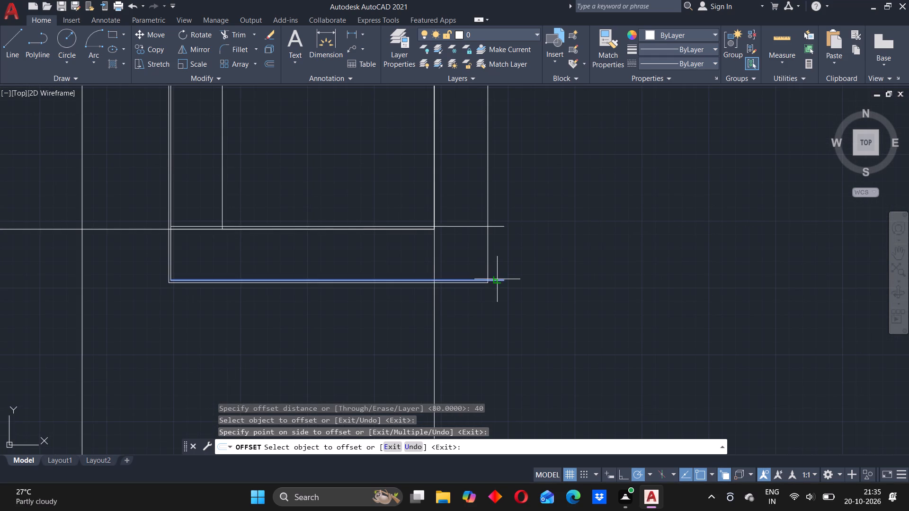
key(Delete)
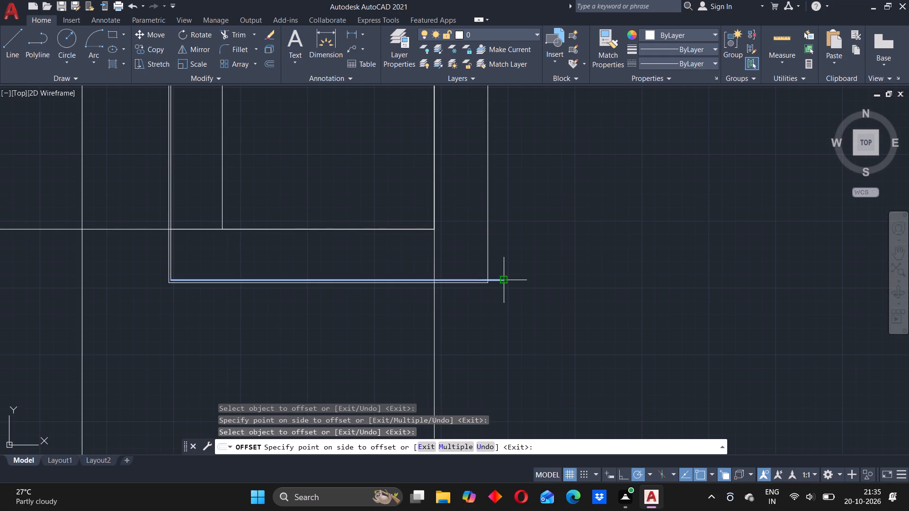
key(Escape)
key(Escape)
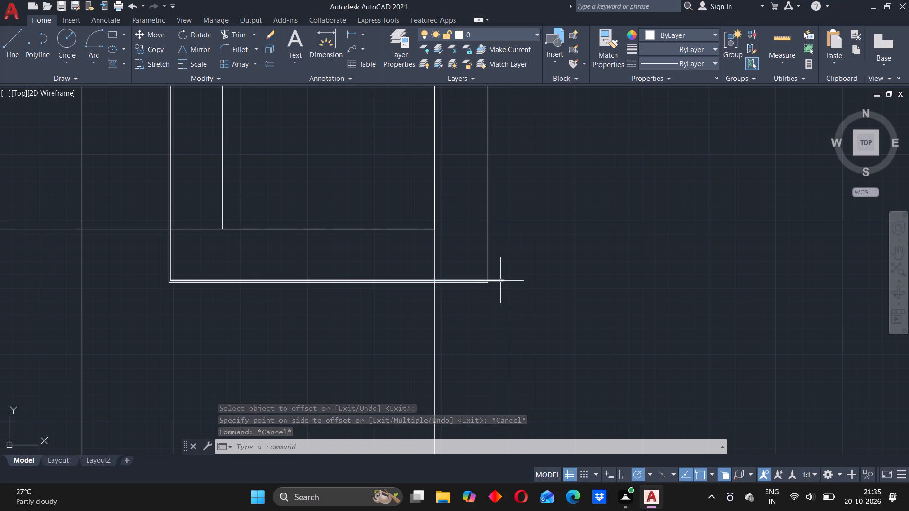
click(500, 281)
key(Delete)
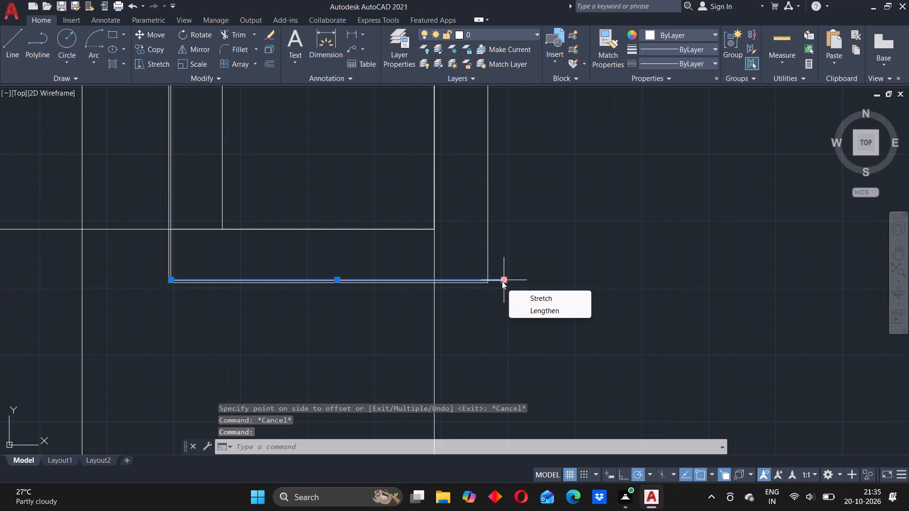
Delete the leftover horizontal line and short vertical line just inside the column outline's front corner.
key(Delete)
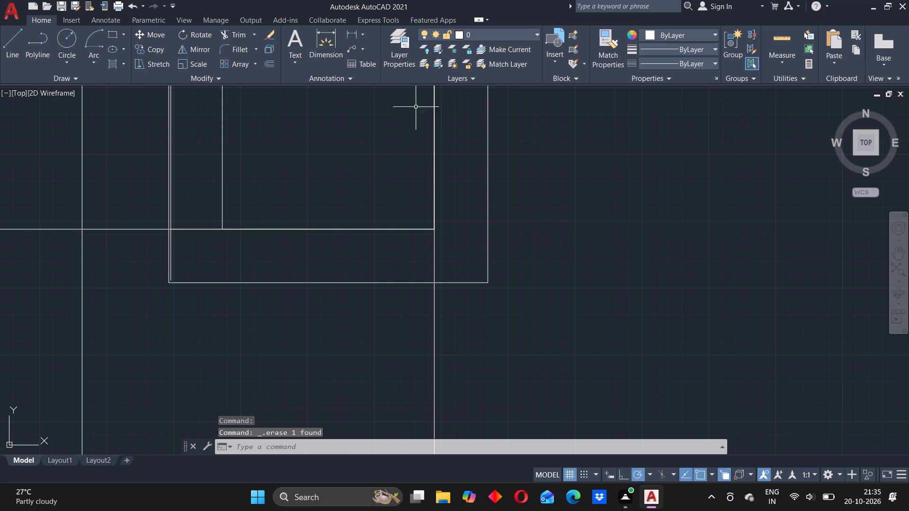
click(172, 253)
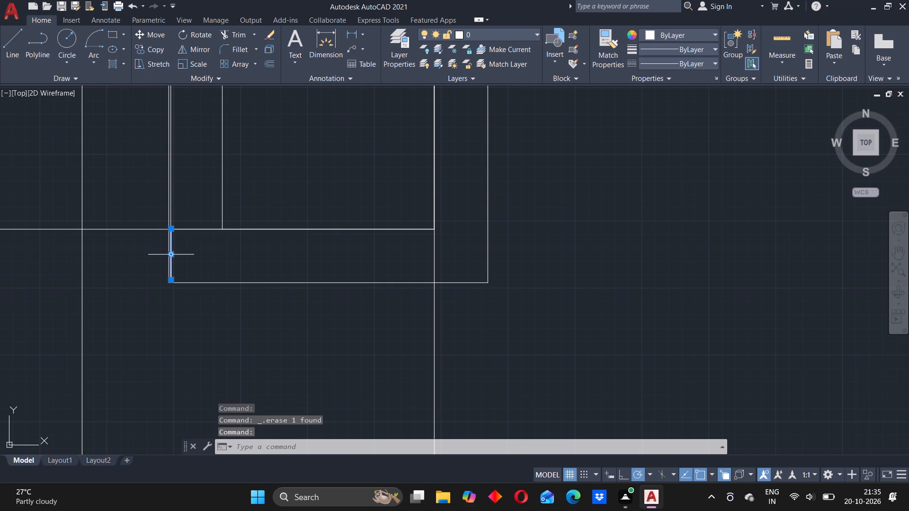
key(Delete)
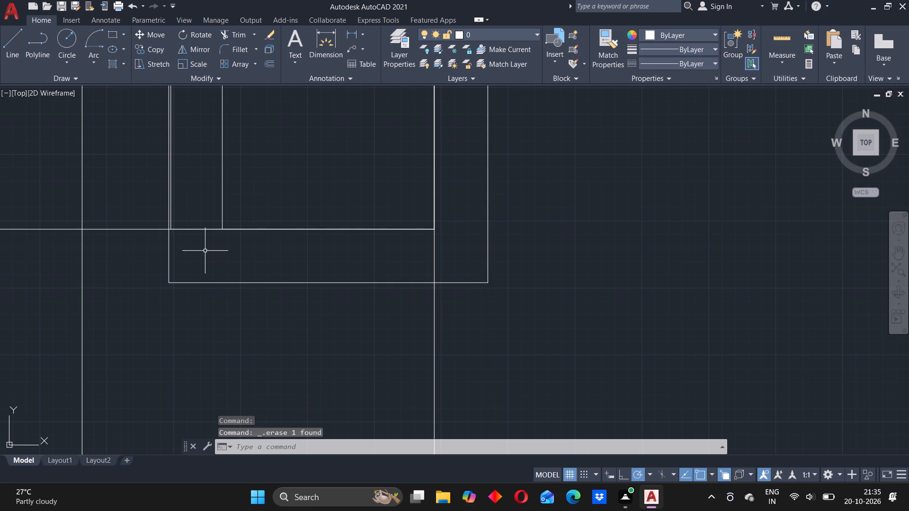
Delete the intermediate square between the porch corner column's inner square and its outer outline.
scroll(191, 213, up, 3)
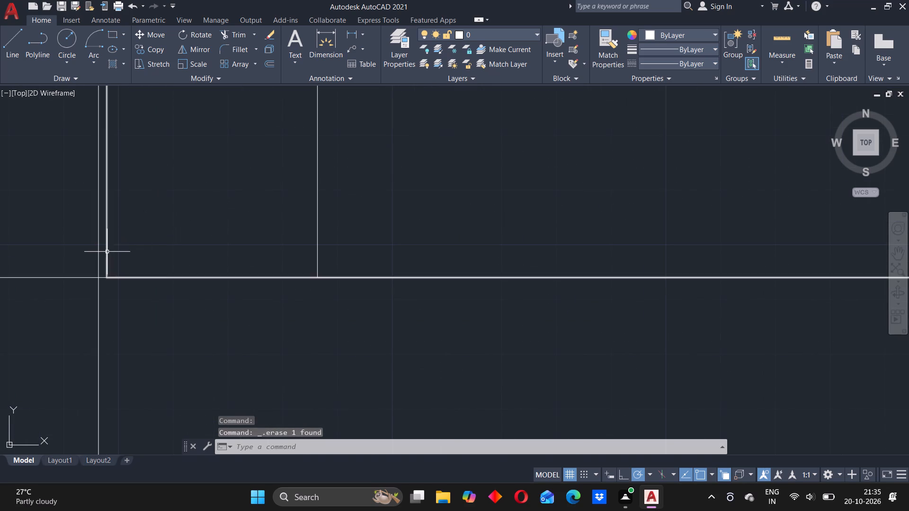
click(107, 252)
scroll(208, 147, down, 2)
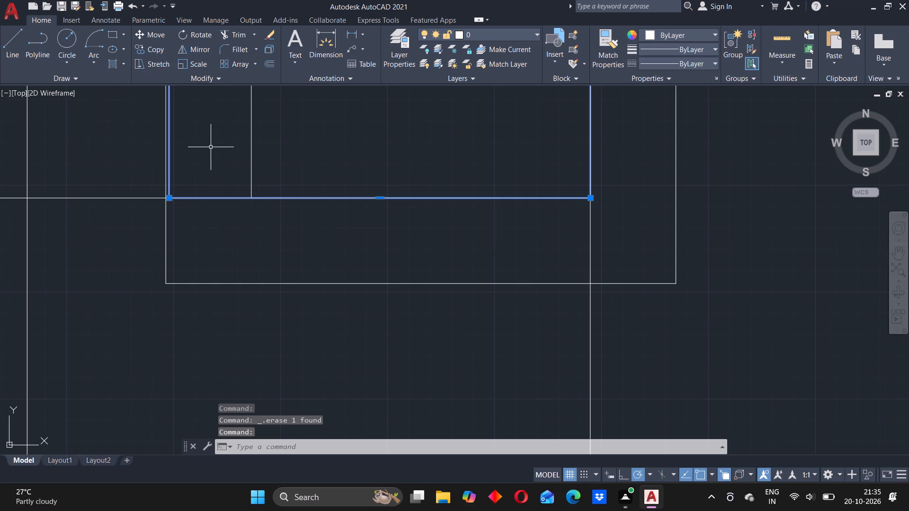
scroll(222, 150, down, 4)
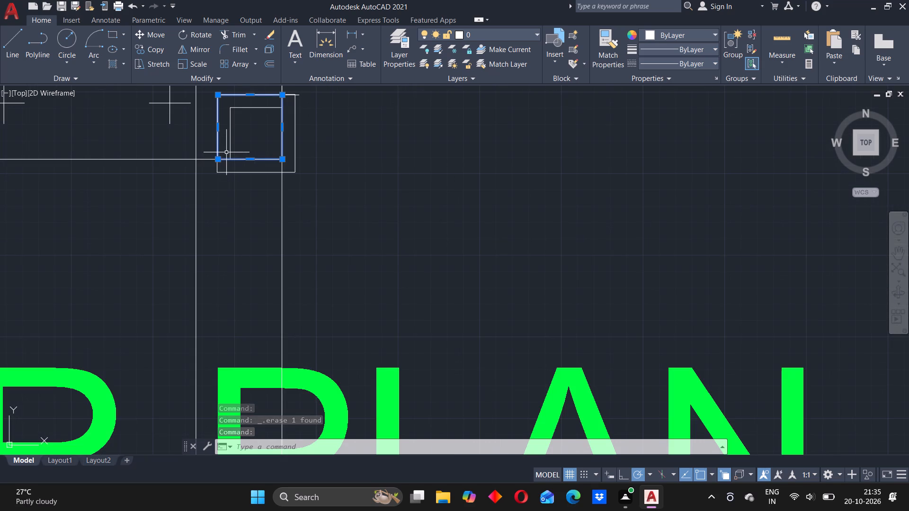
key(Delete)
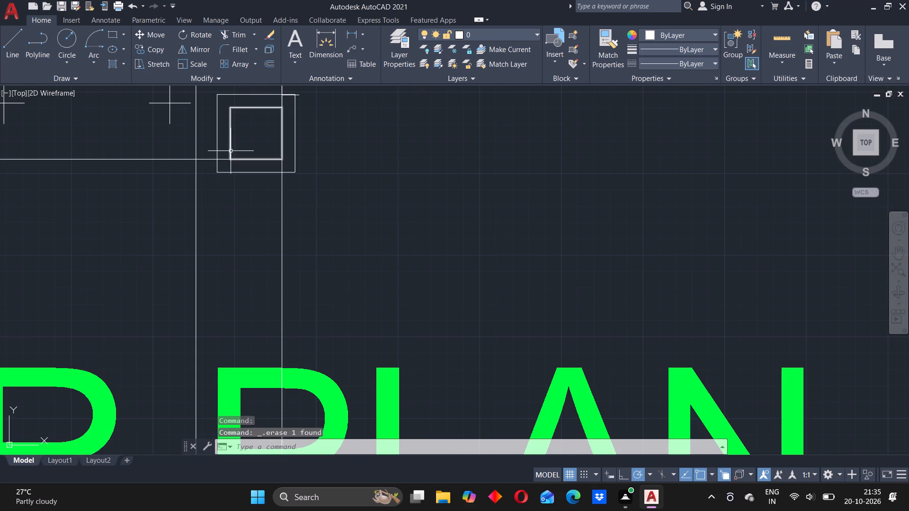
Delete the short leftover horizontal line overrunning the column outline's rear outer corner.
scroll(292, 106, up, 2)
middle_drag(292, 126, 307, 244)
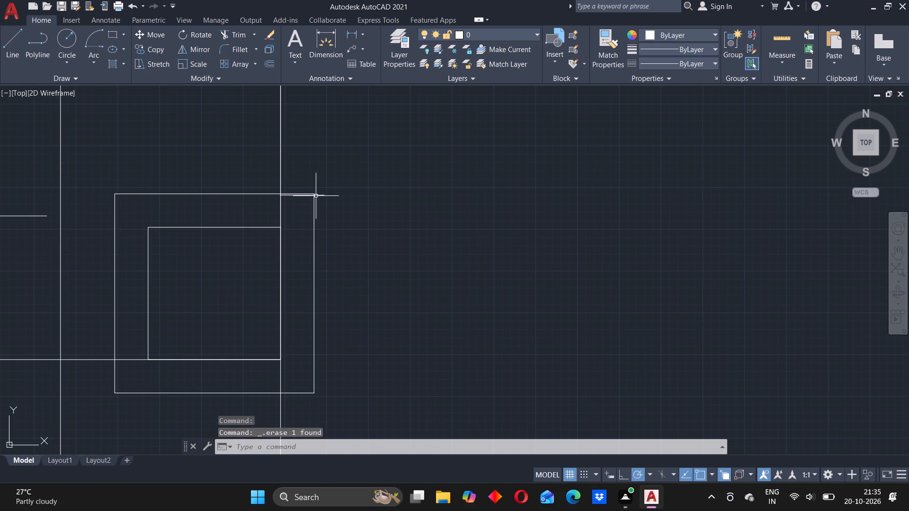
click(321, 196)
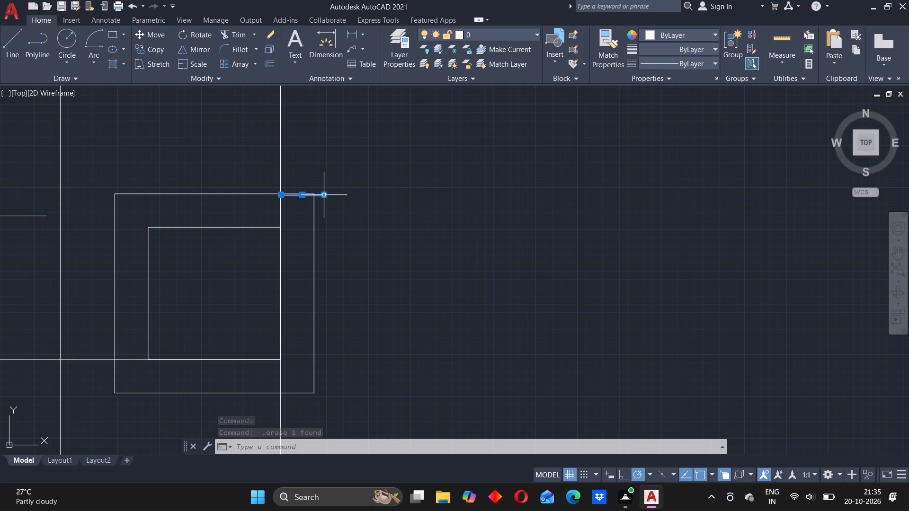
key(Delete)
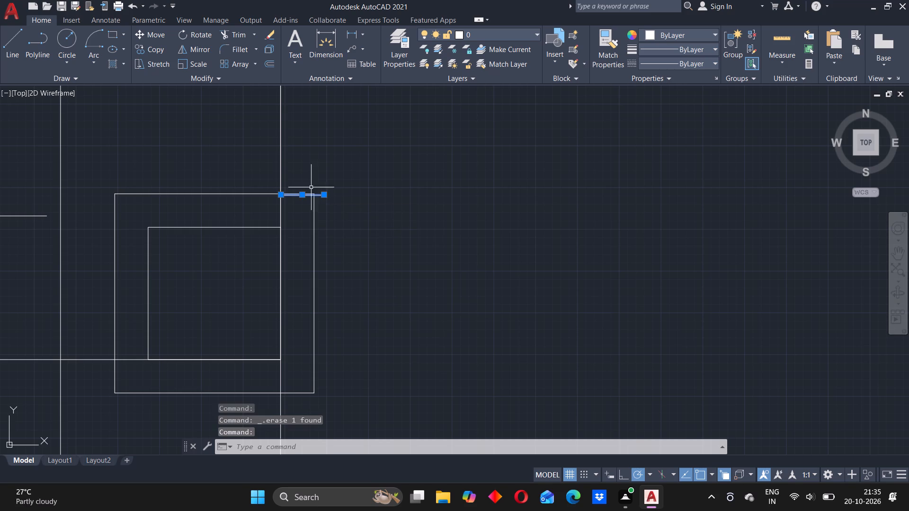
key(Delete)
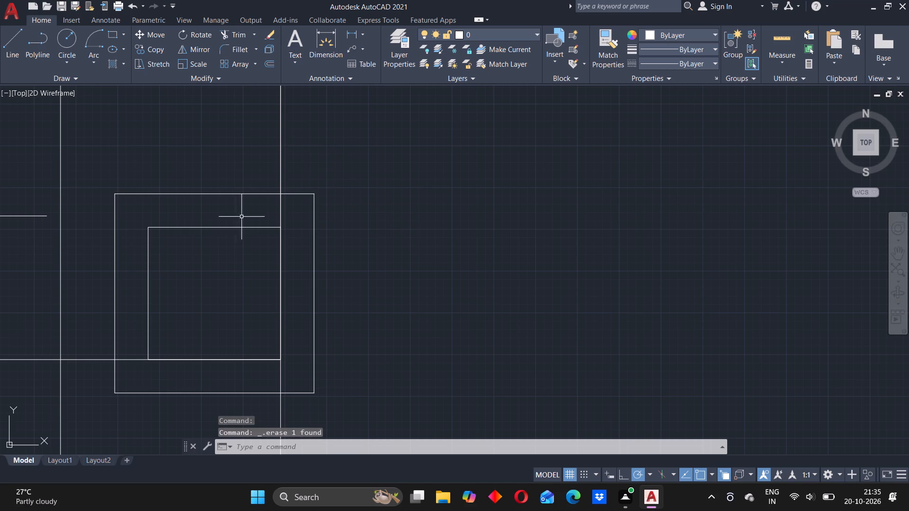
Draw vertical construction lines through the west sides of the porch column's outer outline and inner square.
scroll(100, 257, up, 2)
scroll(102, 255, down, 4)
middle_drag(99, 285, 231, 201)
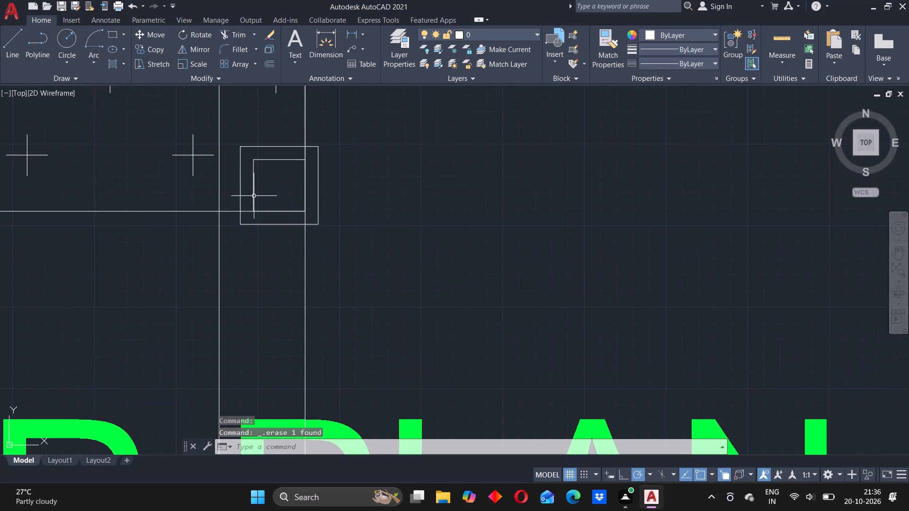
middle_drag(247, 199, 359, 264)
text(xl)
key(Return)
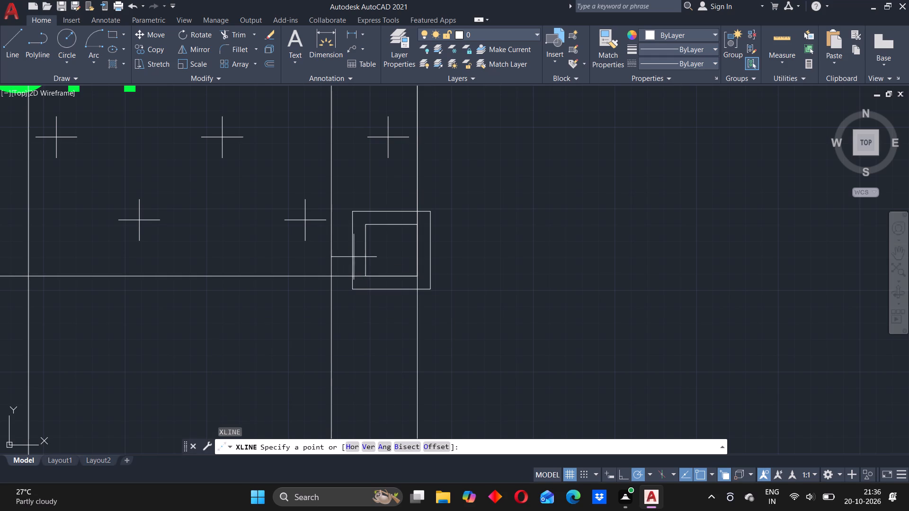
click(354, 276)
click(347, 258)
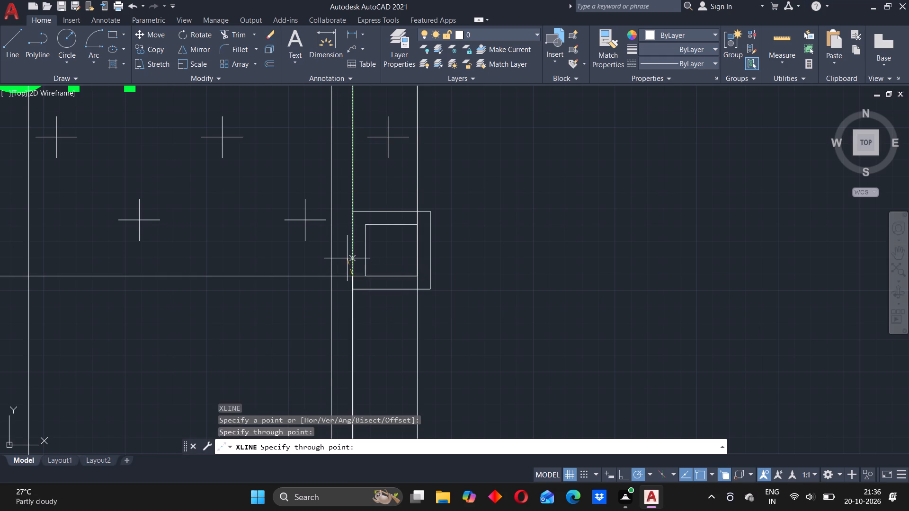
key(Escape)
key(Return)
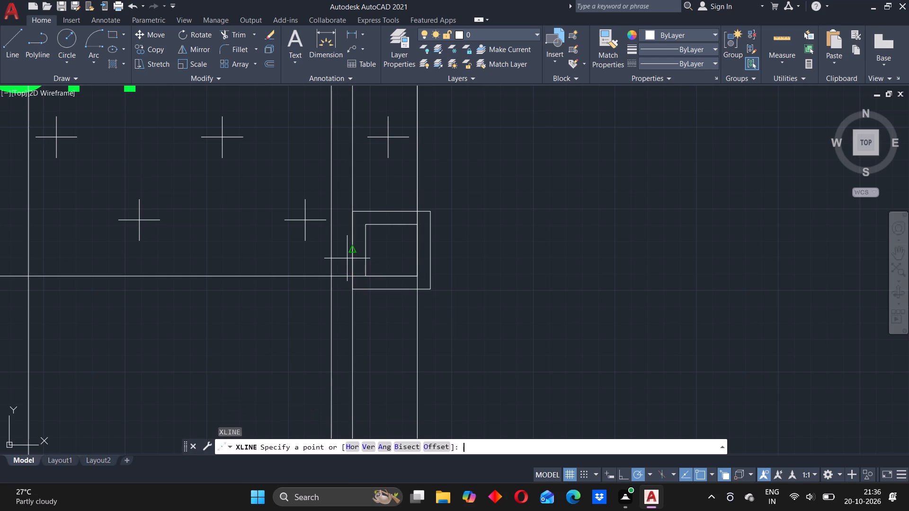
click(363, 275)
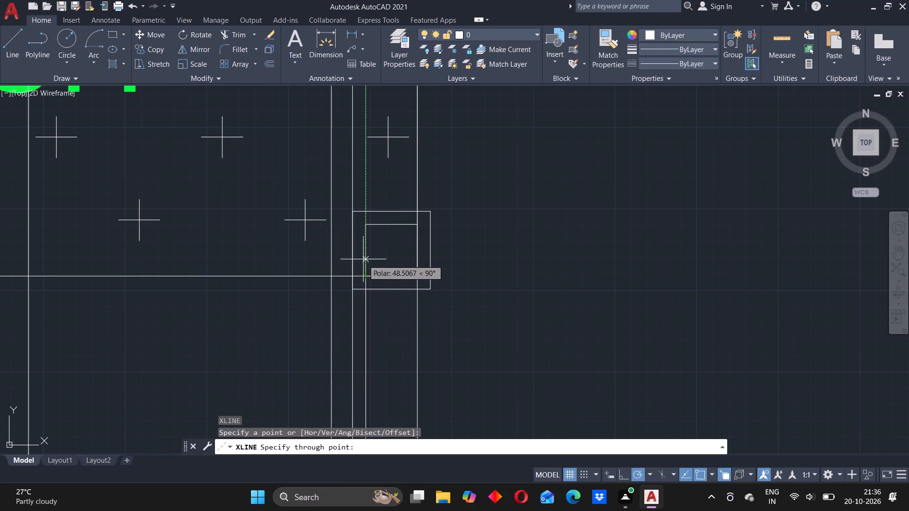
click(363, 237)
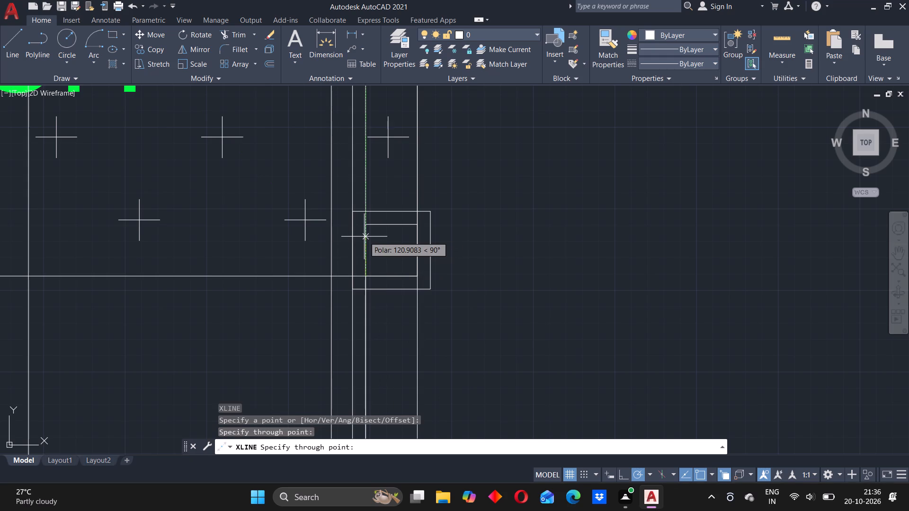
key(Escape)
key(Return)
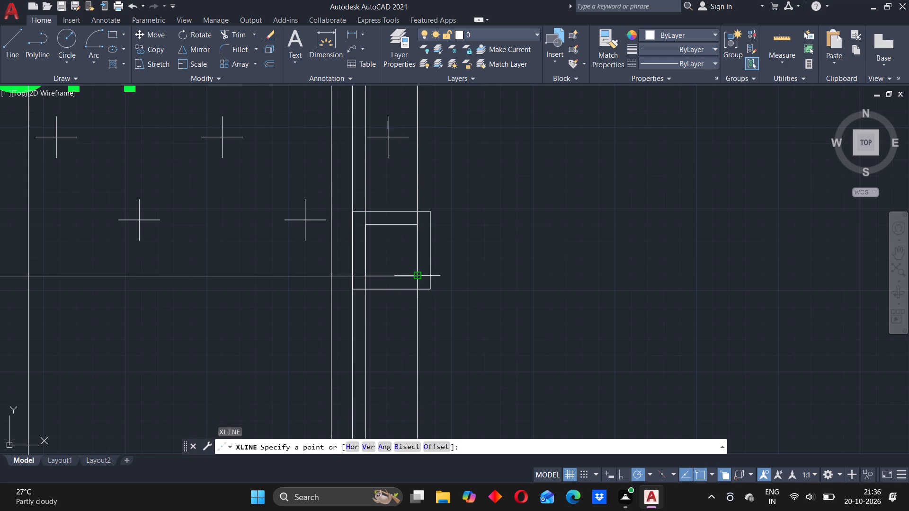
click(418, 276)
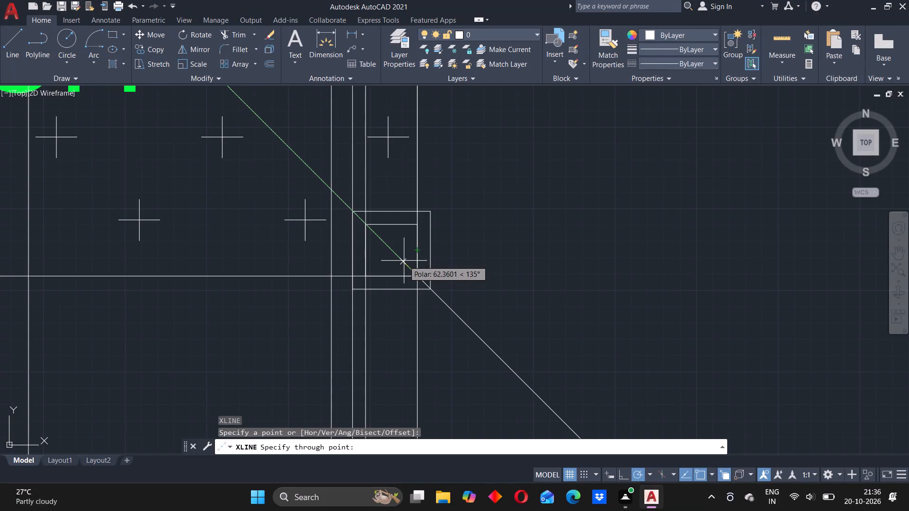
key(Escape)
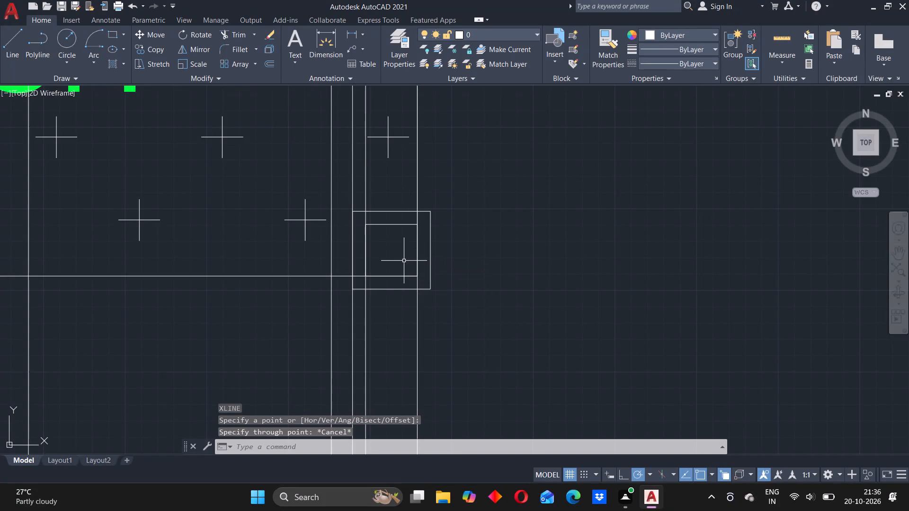
Draw a vertical construction line through the east side of the porch column's outer outline.
key(Return)
click(431, 291)
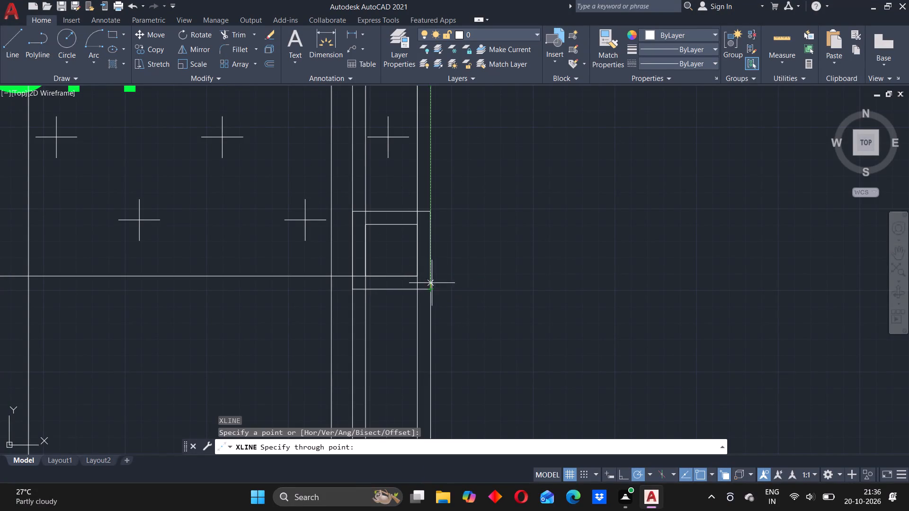
click(433, 268)
key(Escape)
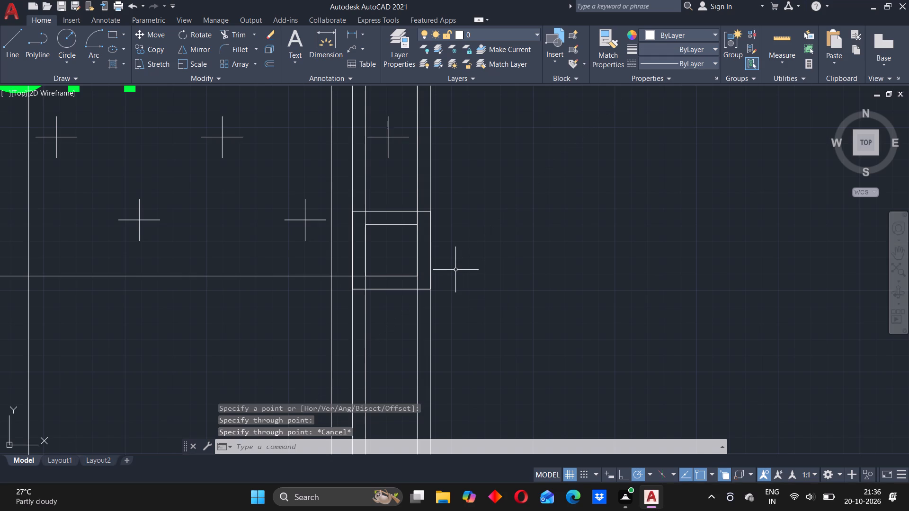
Copy the porch column's two squares to the car park's front outer corner, using the inner square's front outer corner as base point.
middle_drag(468, 180, 489, 401)
middle_drag(575, 88, 514, 275)
scroll(516, 271, down, 1)
middle_drag(526, 272, 470, 194)
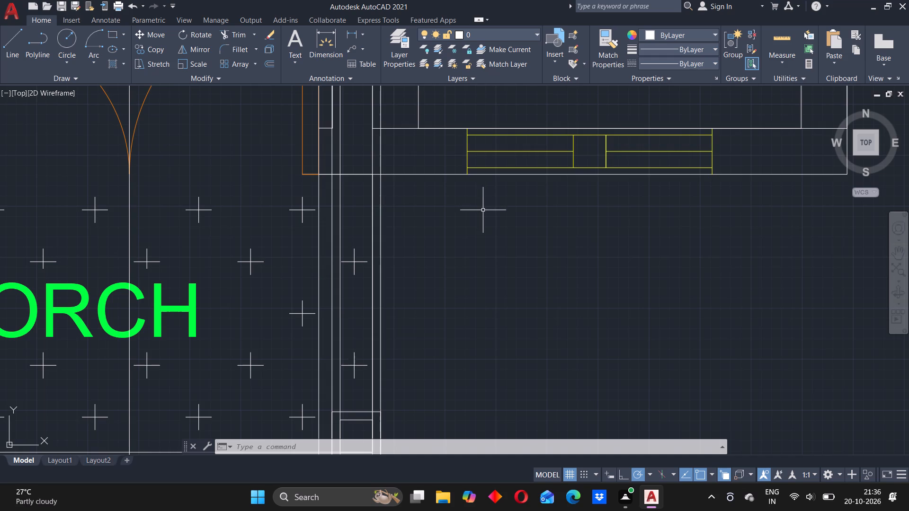
scroll(483, 210, down, 1)
middle_drag(484, 291, 456, 171)
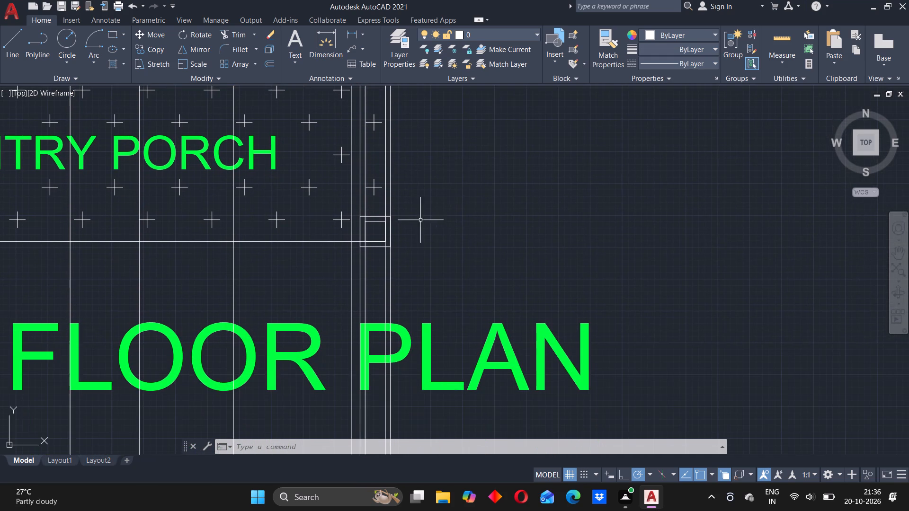
scroll(390, 226, up, 2)
click(360, 213)
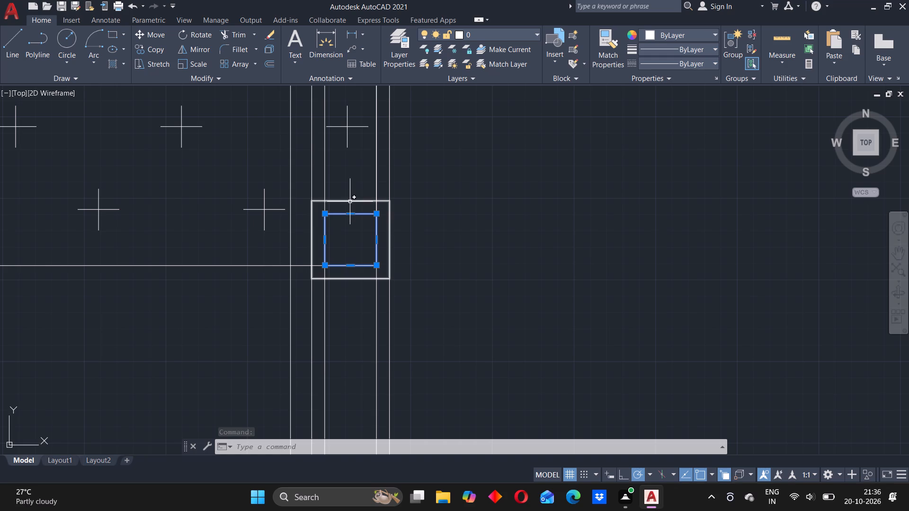
click(350, 202)
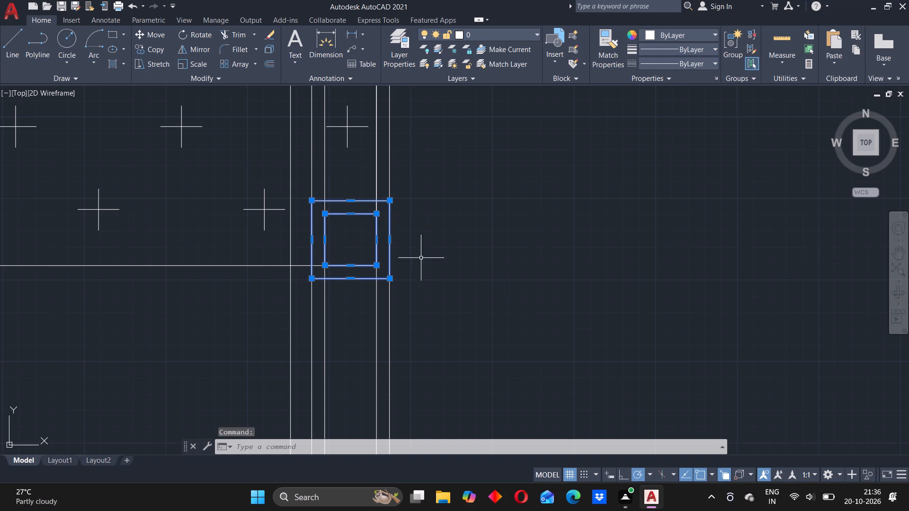
key(c)
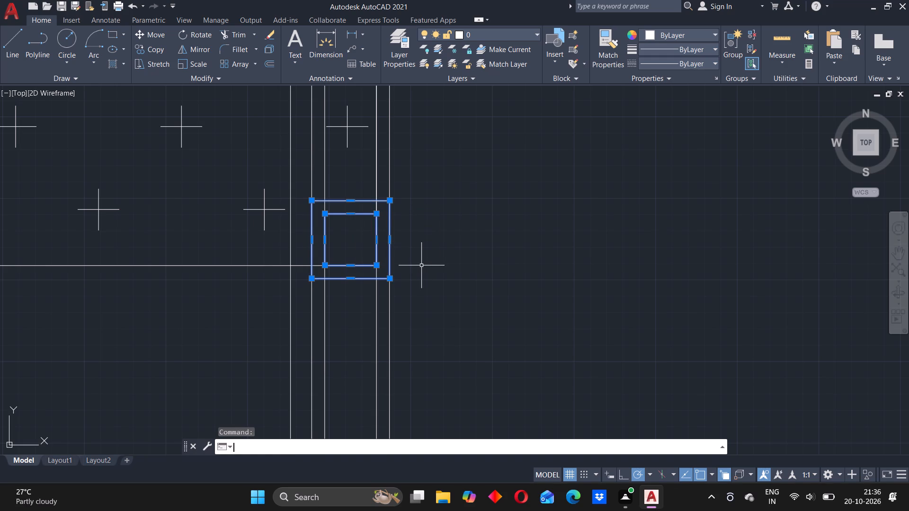
key(o)
key(Return)
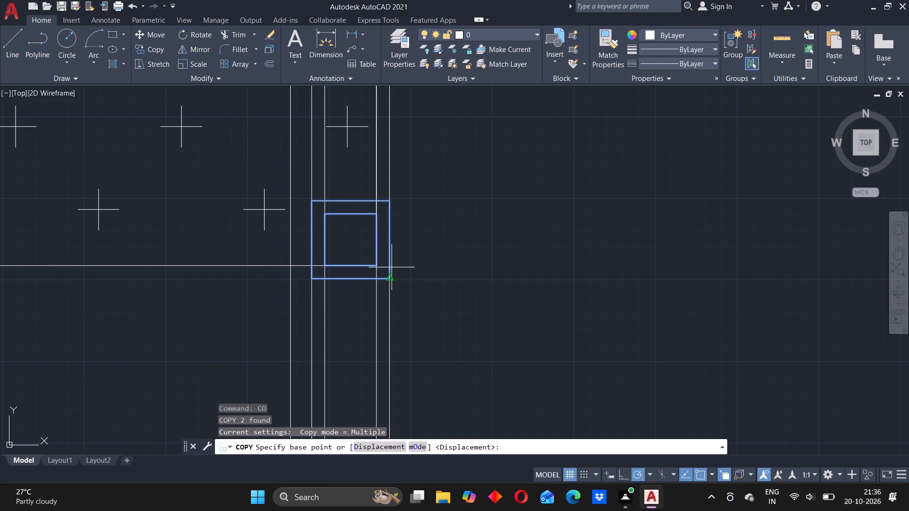
click(375, 267)
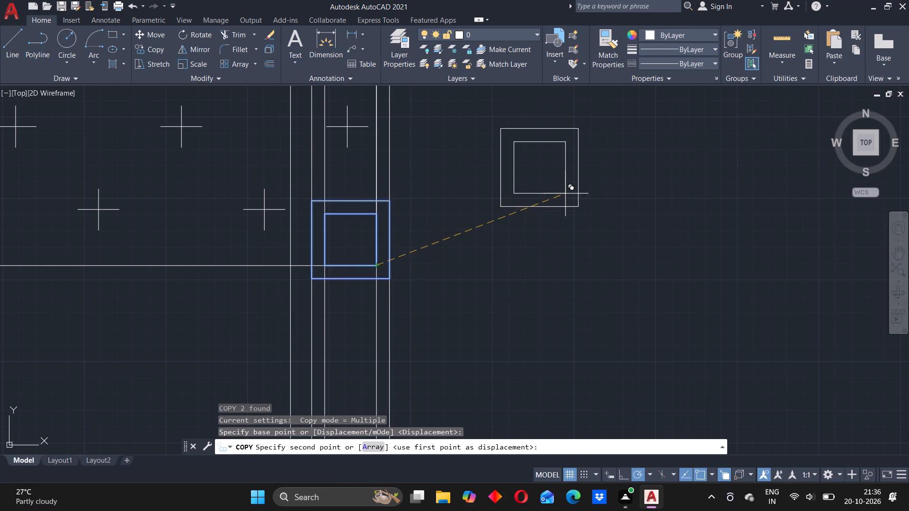
scroll(566, 193, down, 2)
middle_drag(650, 172, 483, 345)
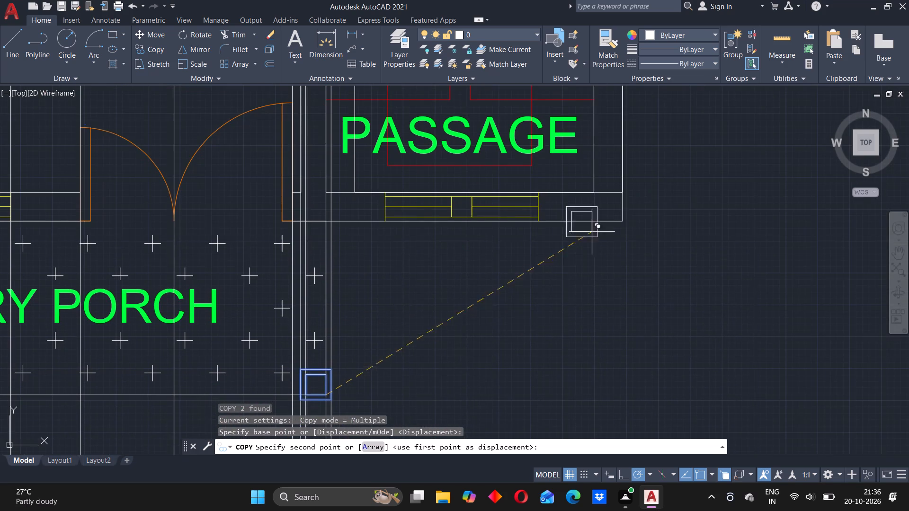
middle_drag(721, 175, 443, 404)
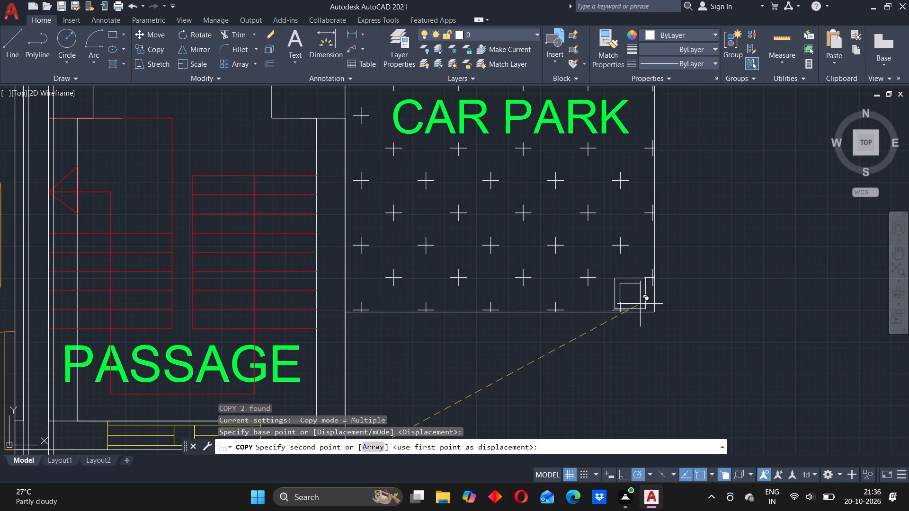
click(651, 312)
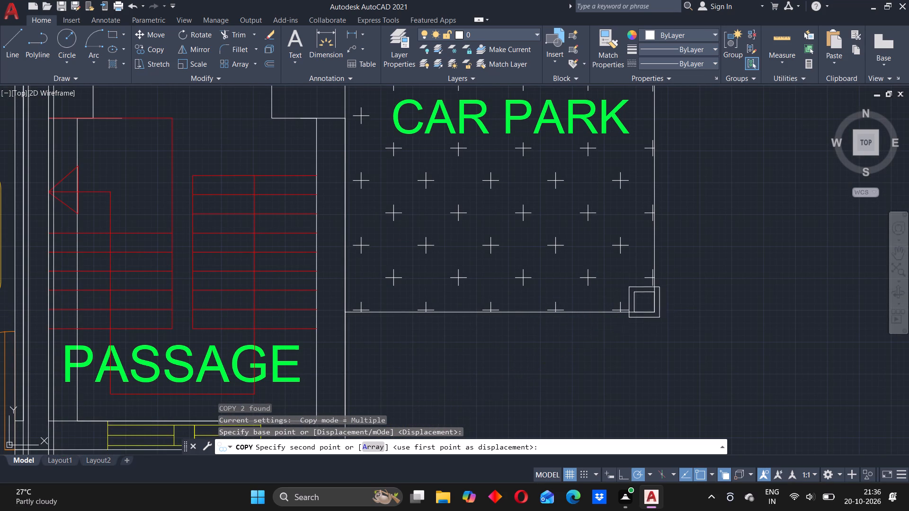
key(Escape)
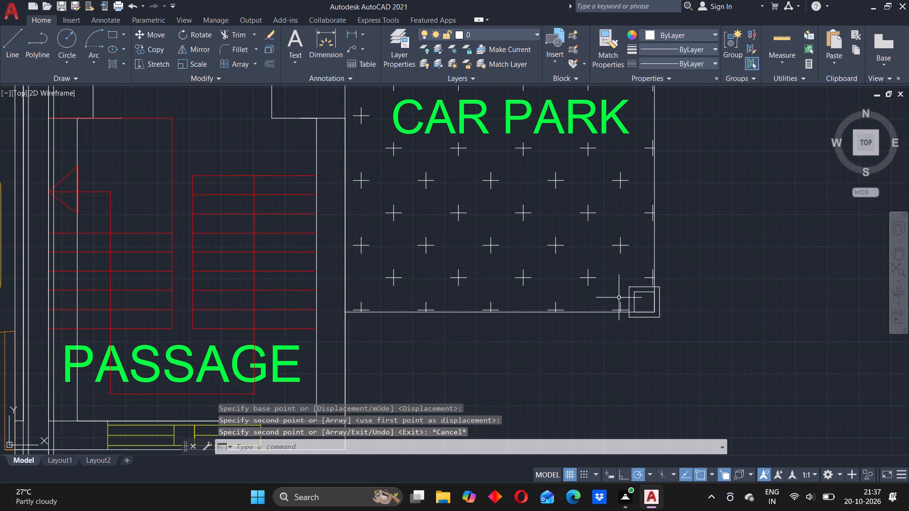
Draw vertical construction lines through the west and east ends of the passage's front window.
scroll(613, 310, down, 1)
middle_drag(494, 355, 553, 209)
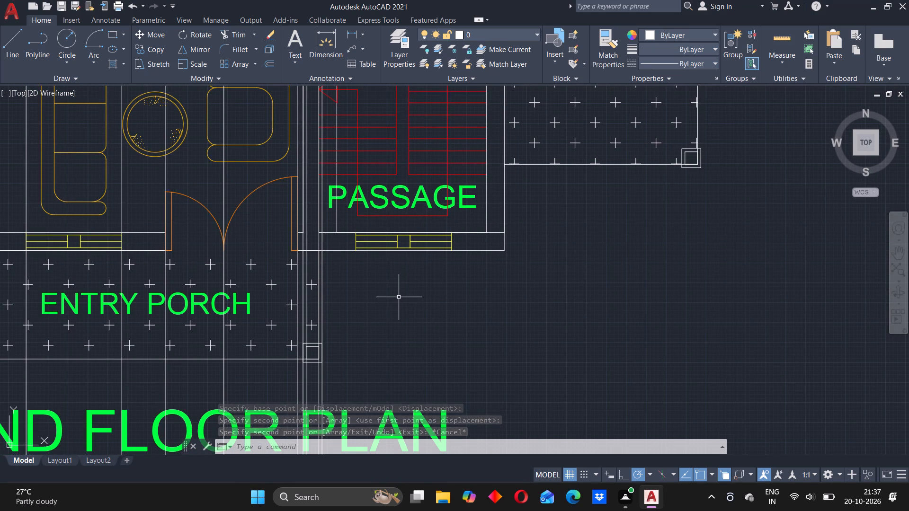
text(xl)
key(Return)
scroll(368, 254, up, 3)
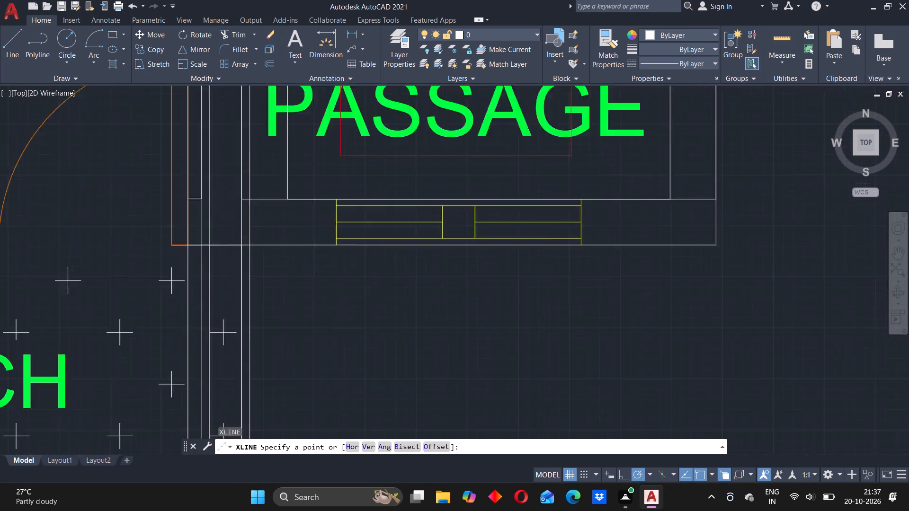
click(318, 240)
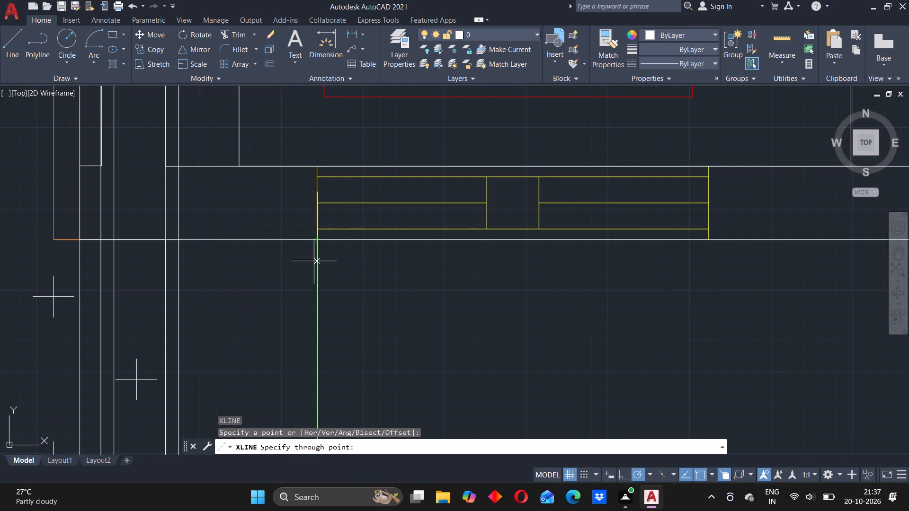
click(318, 267)
key(Escape)
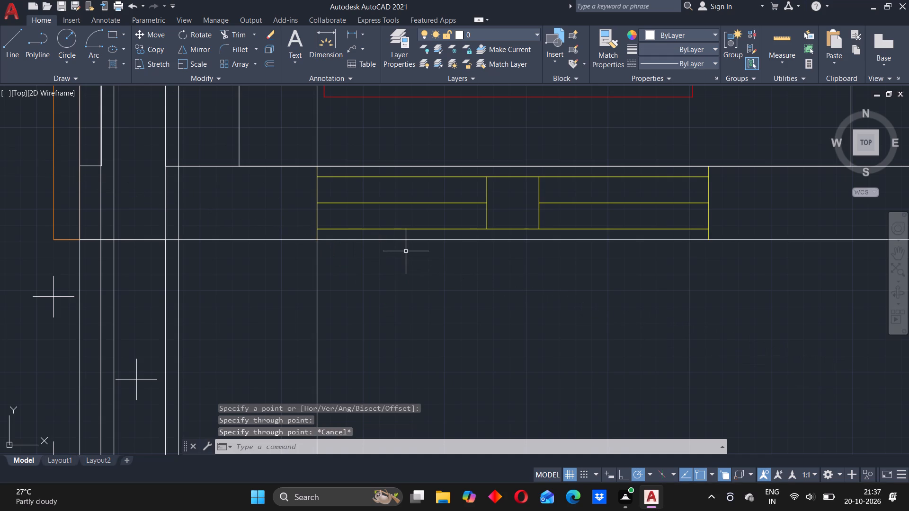
key(Return)
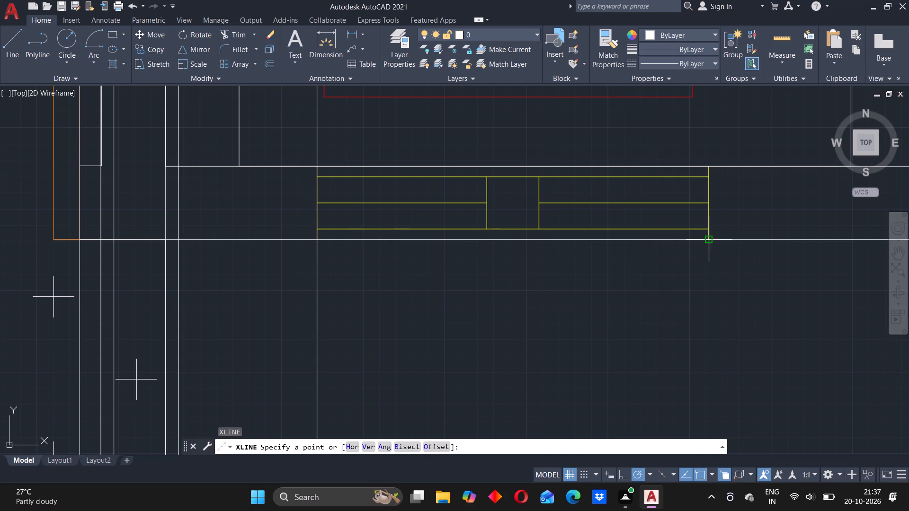
click(711, 241)
click(710, 256)
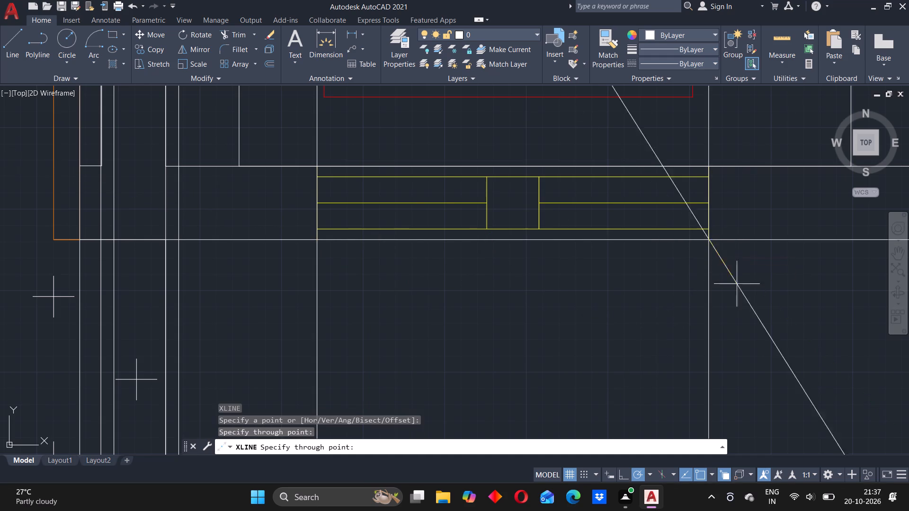
middle_drag(766, 285, 360, 296)
key(Escape)
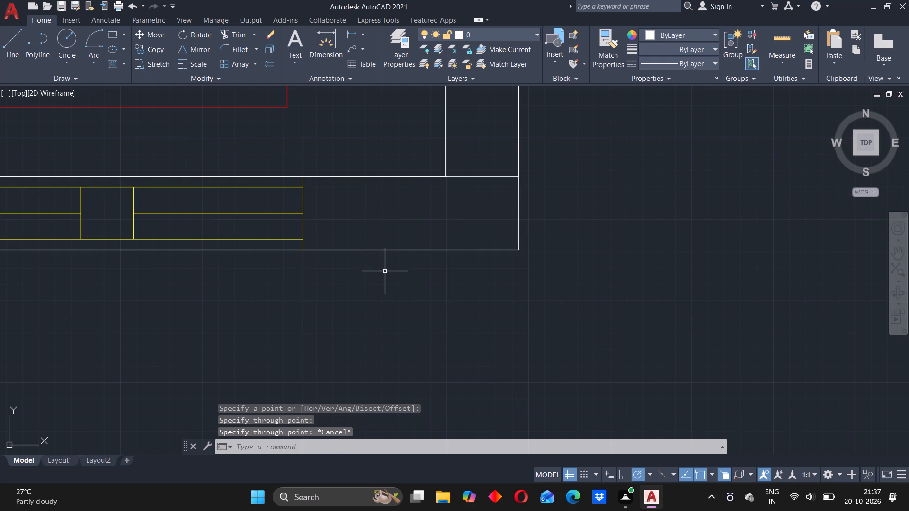
Draw a vertical construction line through the front east outer corner of the passage wall.
key(Return)
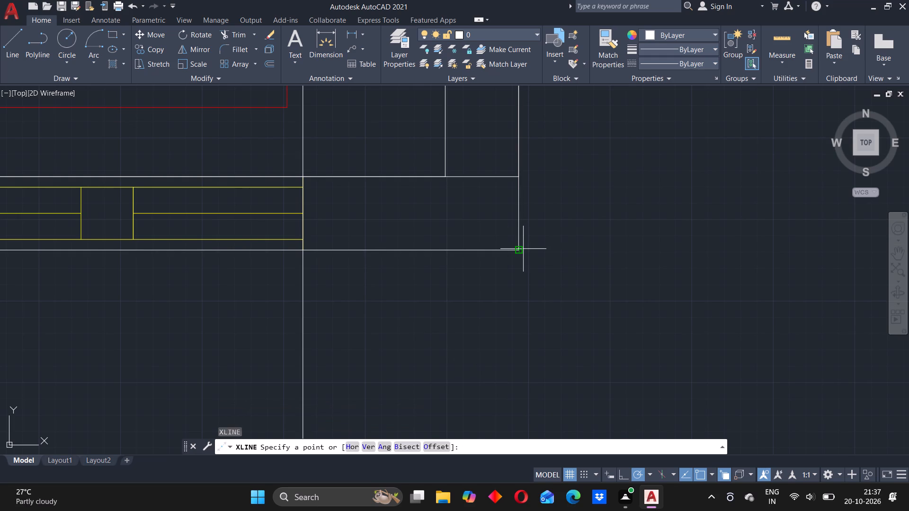
click(519, 252)
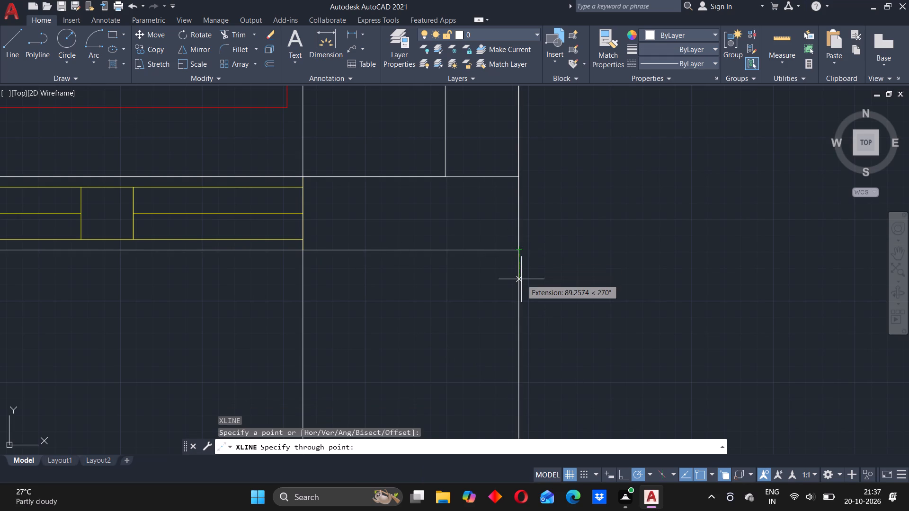
click(521, 279)
key(Escape)
Draw vertical construction lines through the west sides of the car park column's outer outline and inner square.
middle_drag(609, 237, 553, 259)
scroll(520, 249, down, 3)
middle_drag(584, 228, 385, 269)
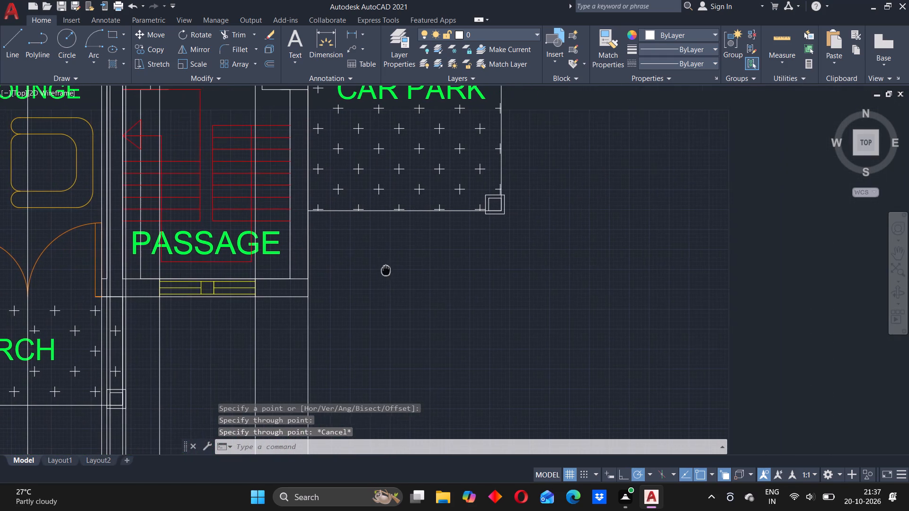
middle_drag(385, 269, 385, 270)
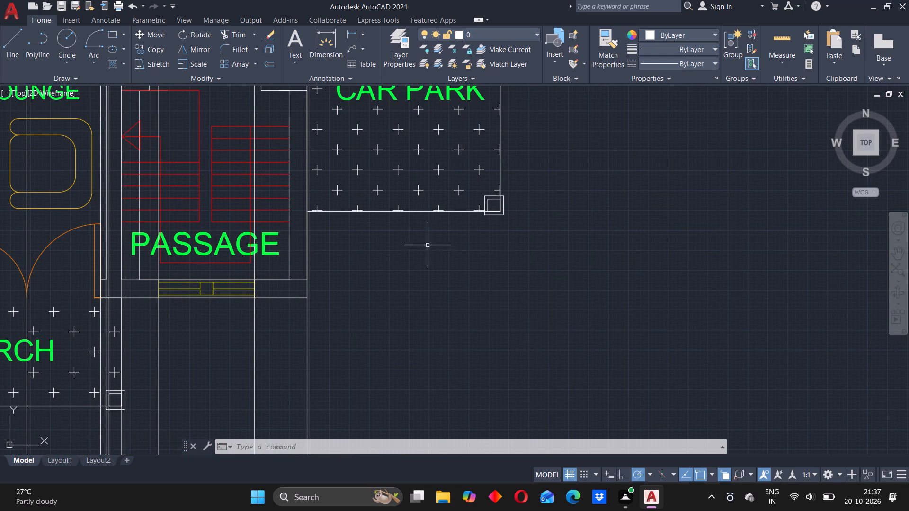
middle_drag(479, 229, 412, 269)
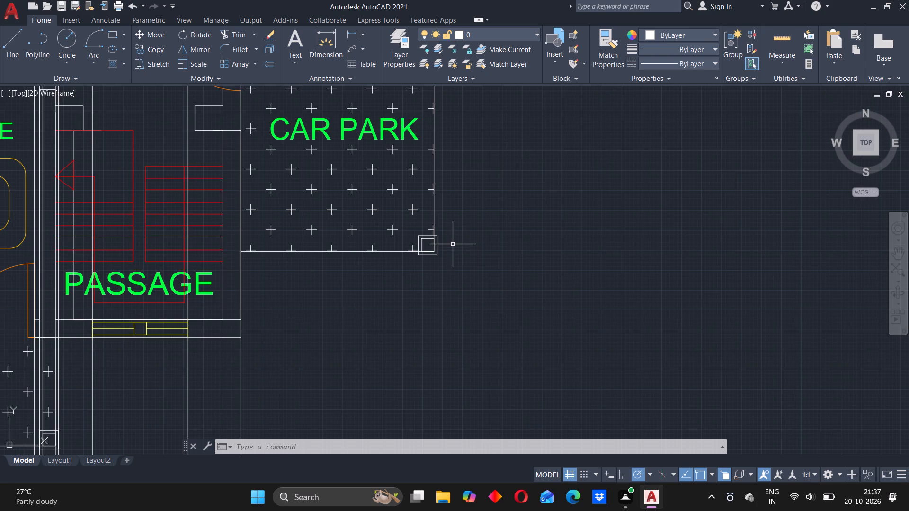
scroll(453, 244, up, 2)
scroll(393, 293, up, 3)
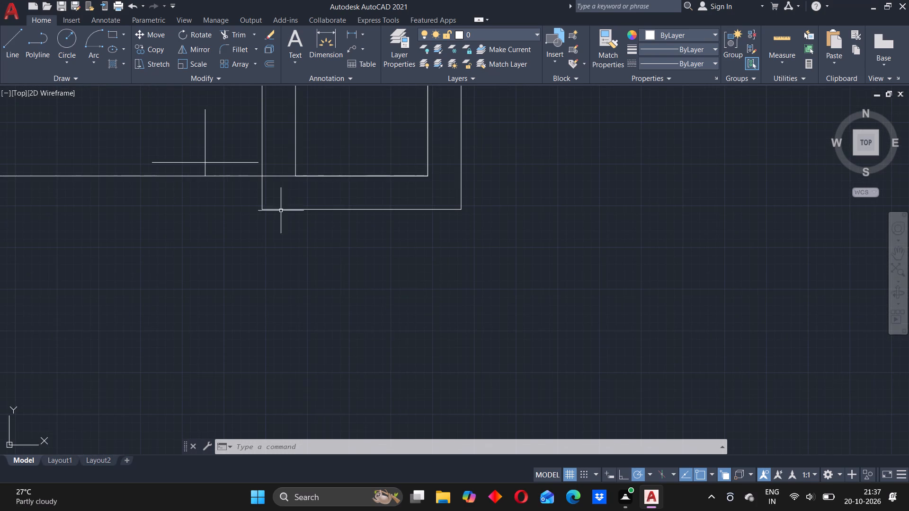
middle_drag(281, 208, 354, 252)
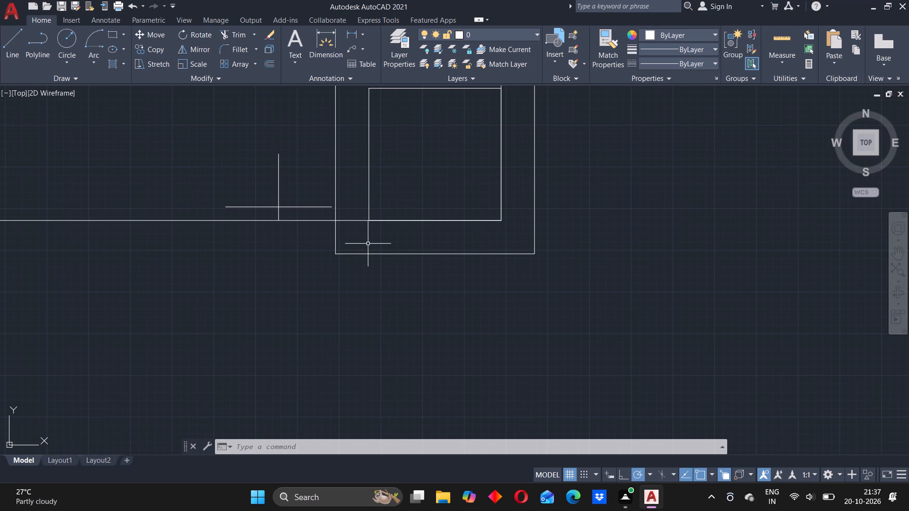
key(Return)
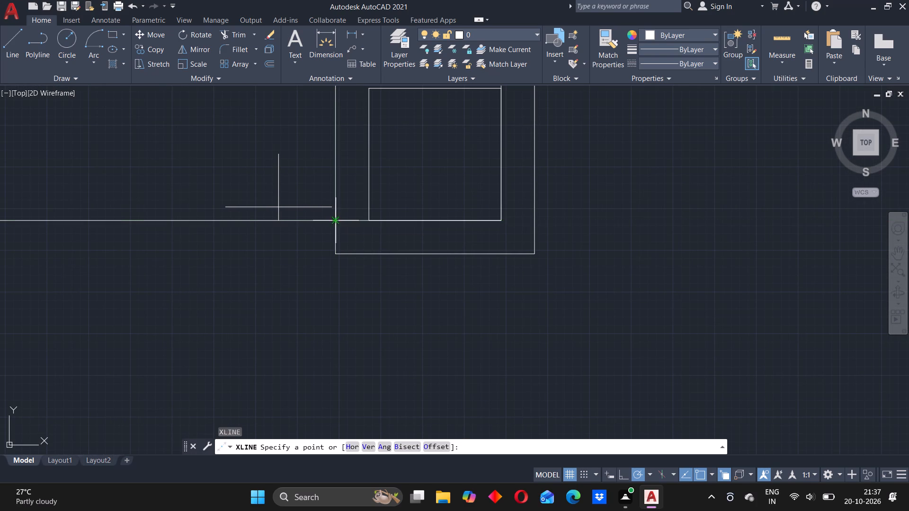
click(334, 224)
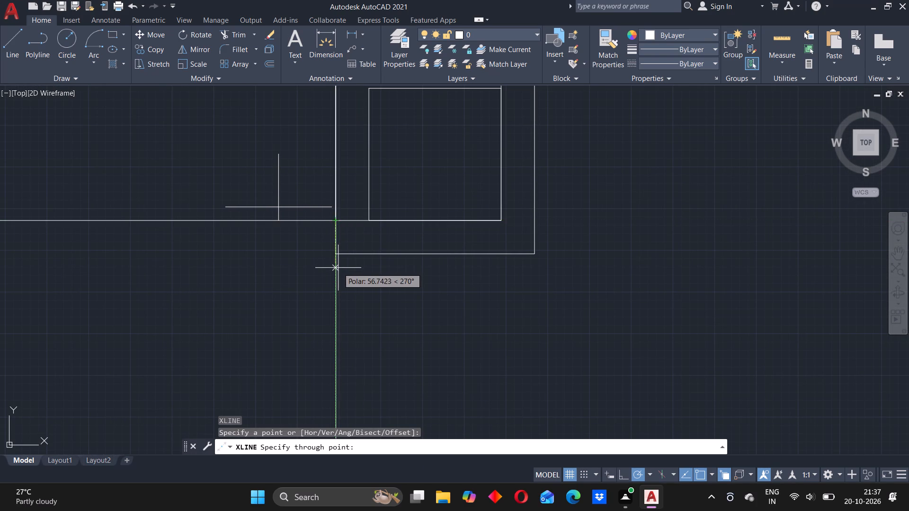
click(338, 268)
key(Escape)
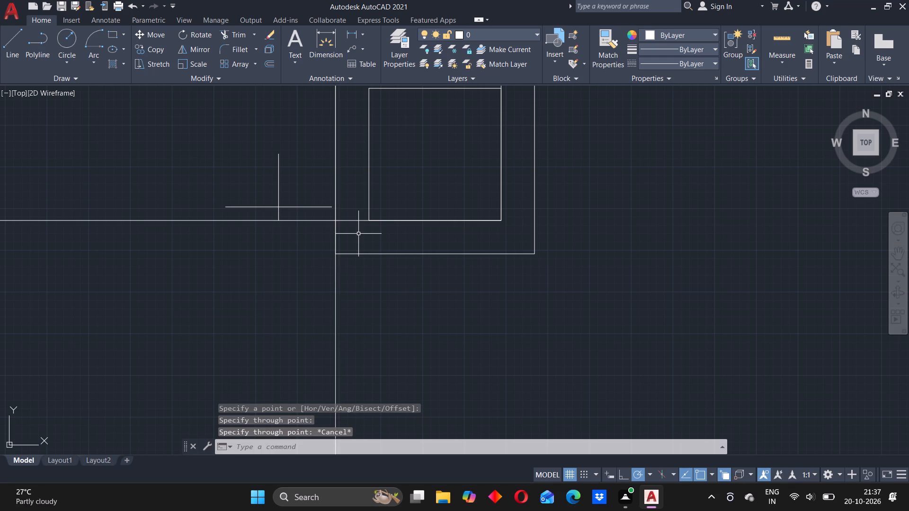
key(Return)
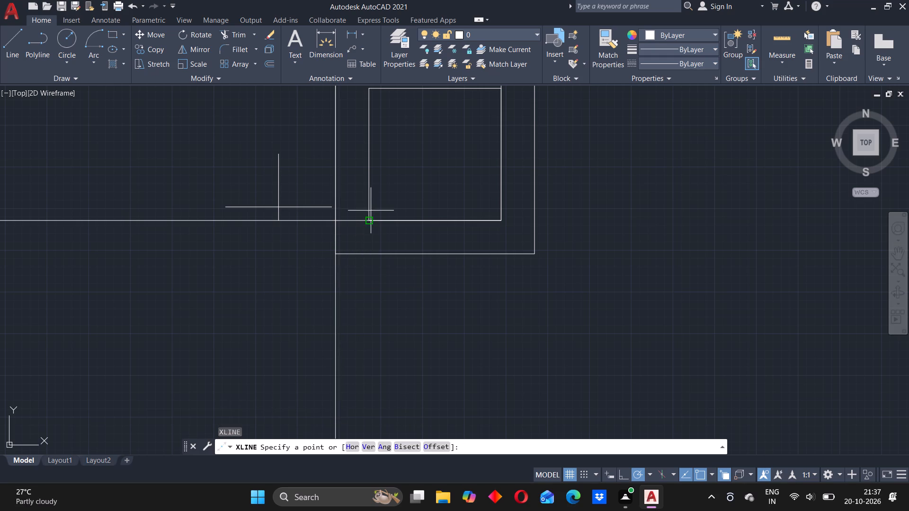
click(369, 220)
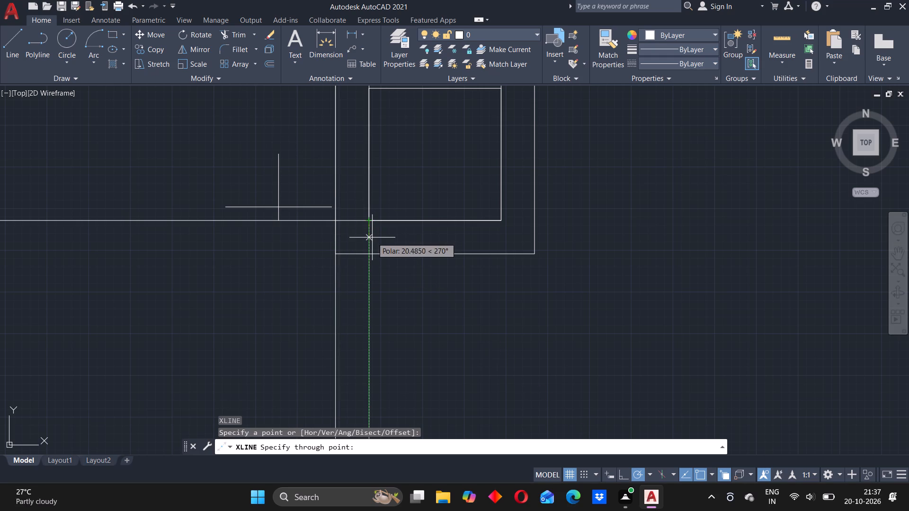
click(372, 238)
key(Escape)
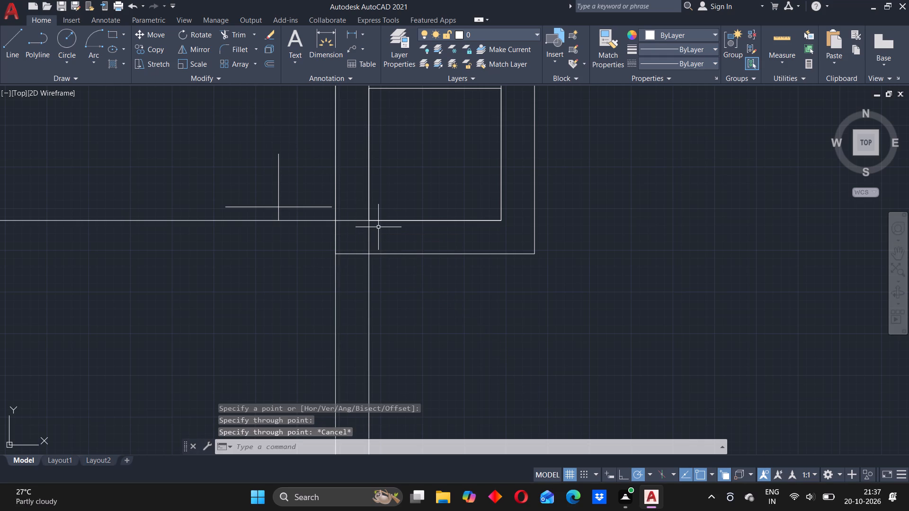
Draw vertical construction lines through the east sides of the car park column's inner square and outer outline.
key(Return)
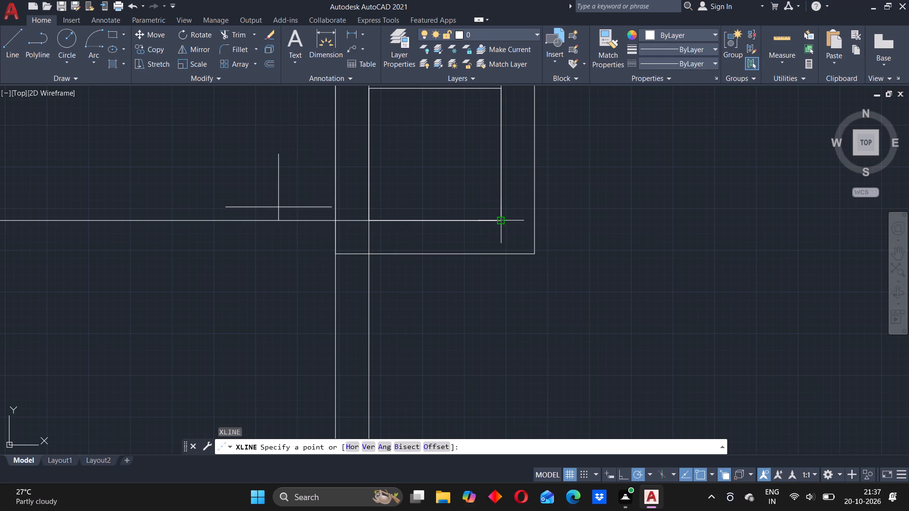
click(501, 221)
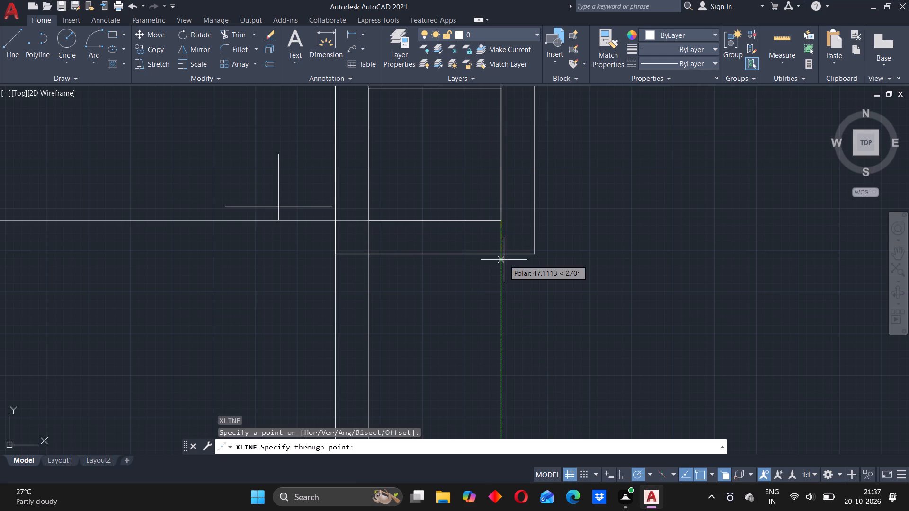
click(504, 260)
key(Escape)
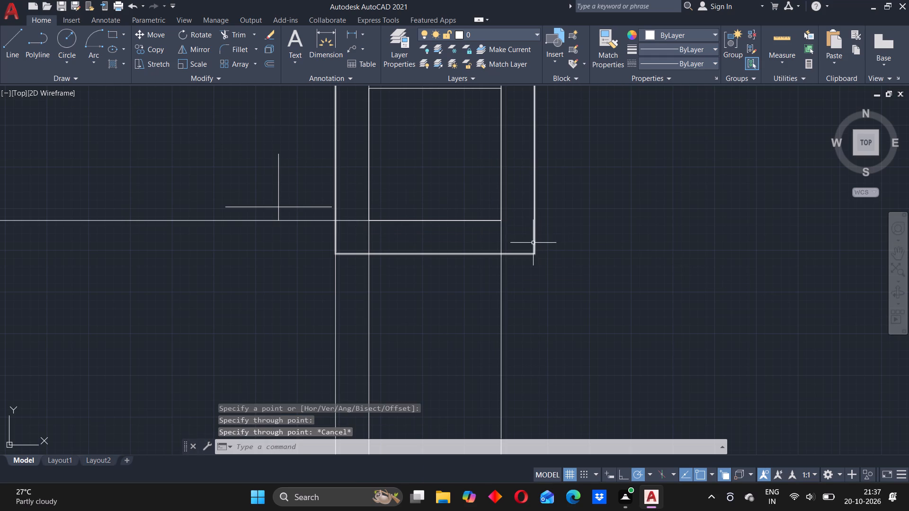
key(Return)
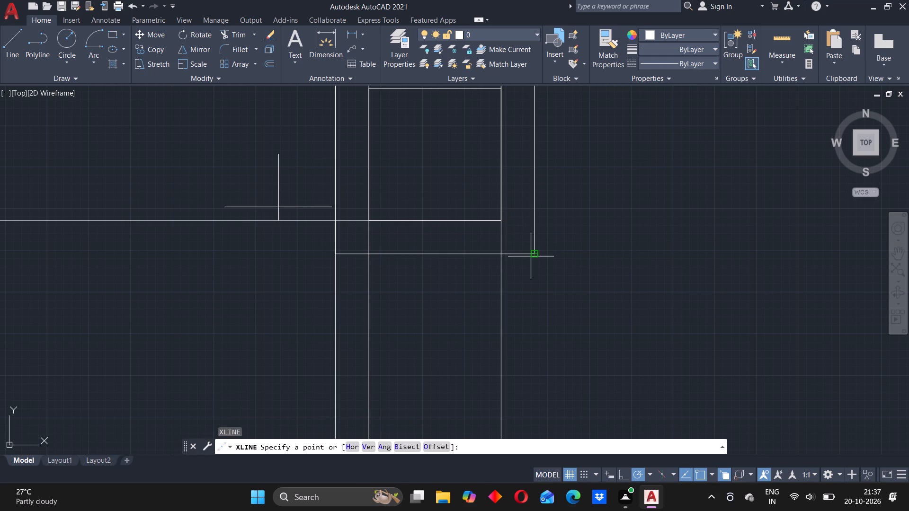
click(533, 254)
click(536, 282)
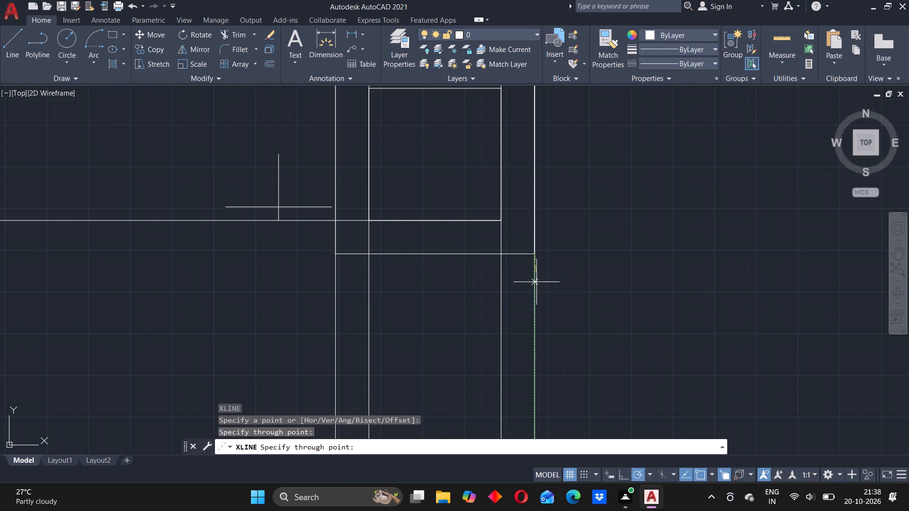
scroll(557, 270, down, 6)
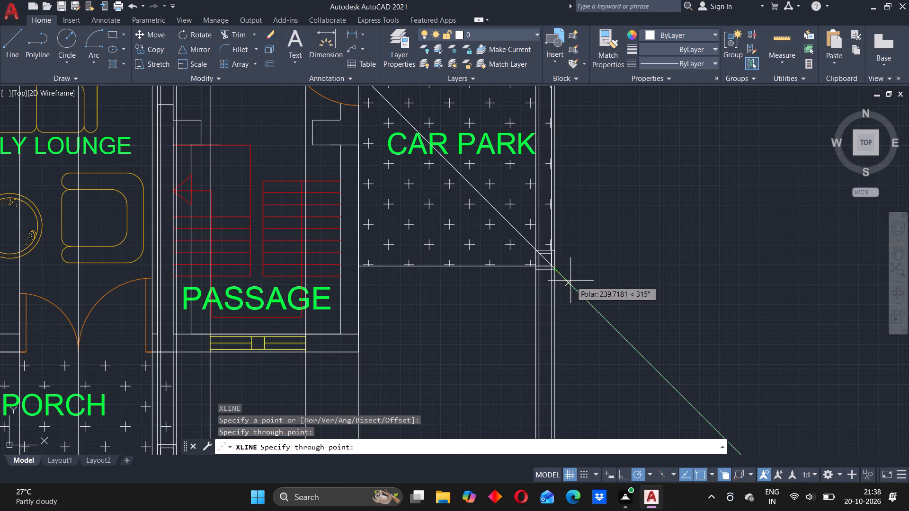
middle_drag(567, 281, 551, 284)
key(Escape)
Draw a horizontal base line below the ground floor plan, crossing all the vertical construction lines and extending past both outer ones.
middle_drag(415, 349, 479, 239)
scroll(476, 231, down, 4)
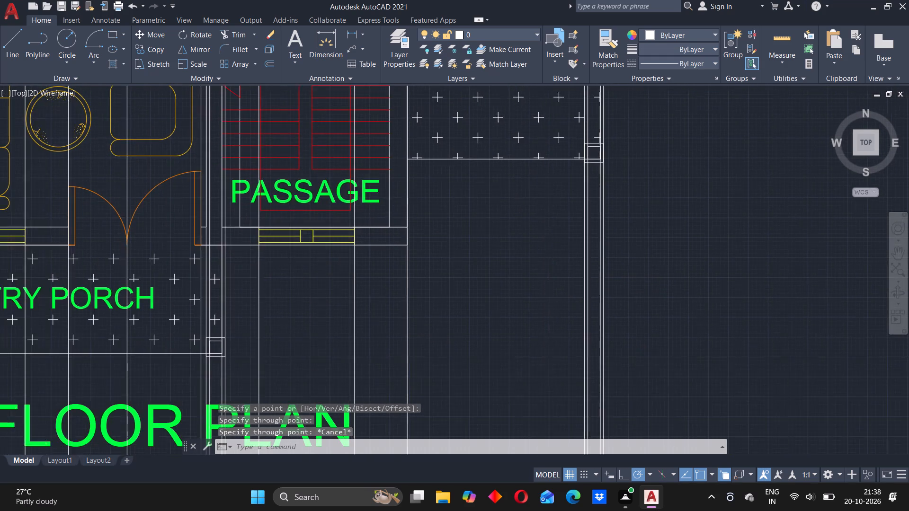
middle_drag(476, 255, 454, 259)
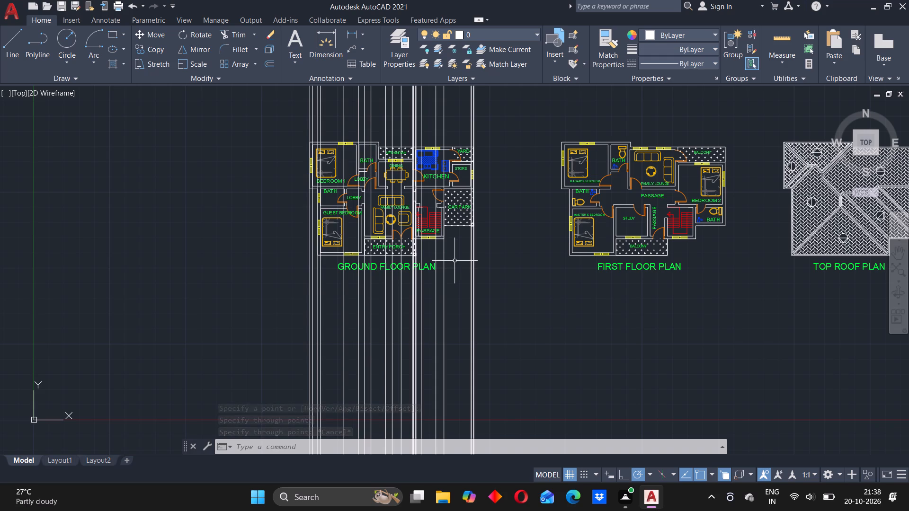
scroll(354, 296, up, 2)
middle_drag(274, 282, 281, 254)
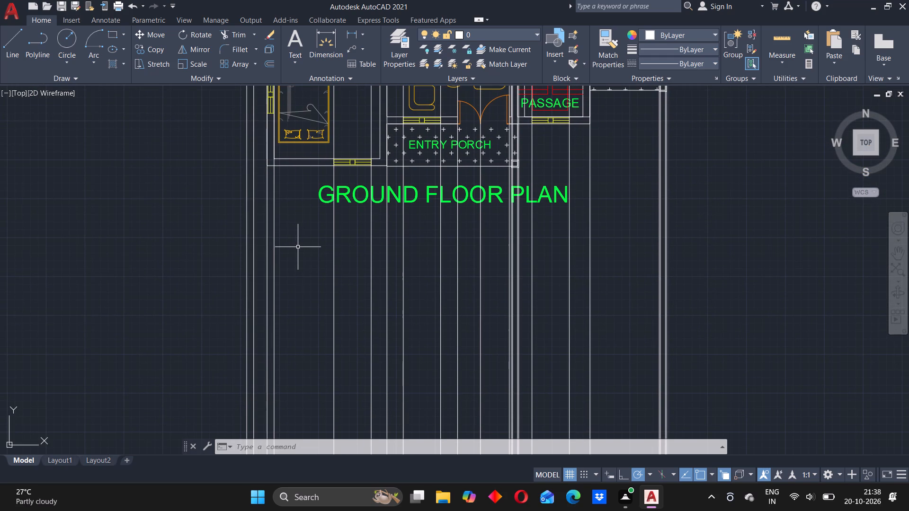
middle_drag(303, 195, 321, 307)
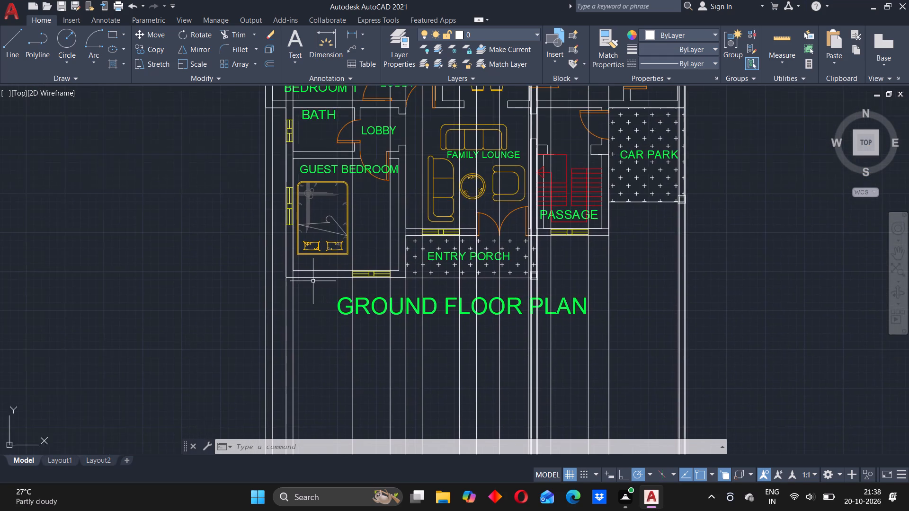
scroll(313, 281, down, 2)
scroll(317, 223, up, 2)
middle_drag(352, 270, 294, 167)
scroll(327, 173, down, 1)
middle_drag(433, 310, 360, 196)
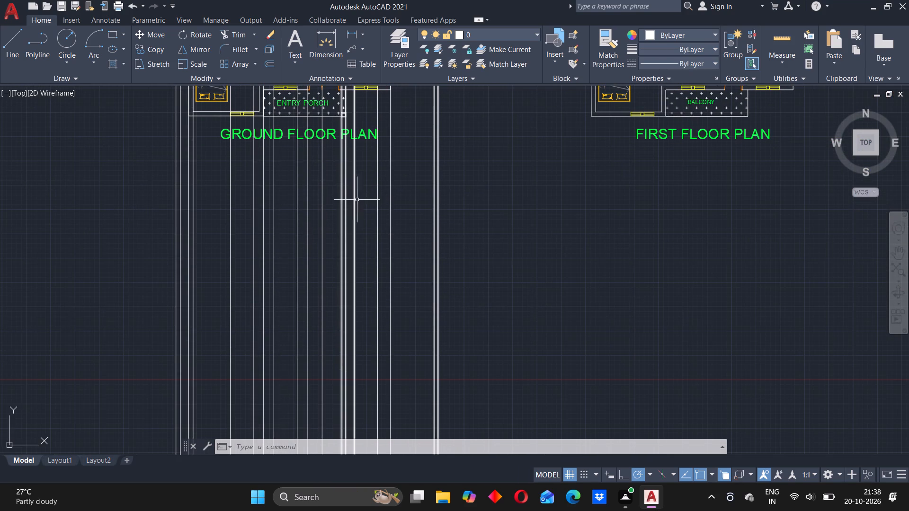
scroll(389, 247, down, 3)
middle_drag(354, 289, 343, 216)
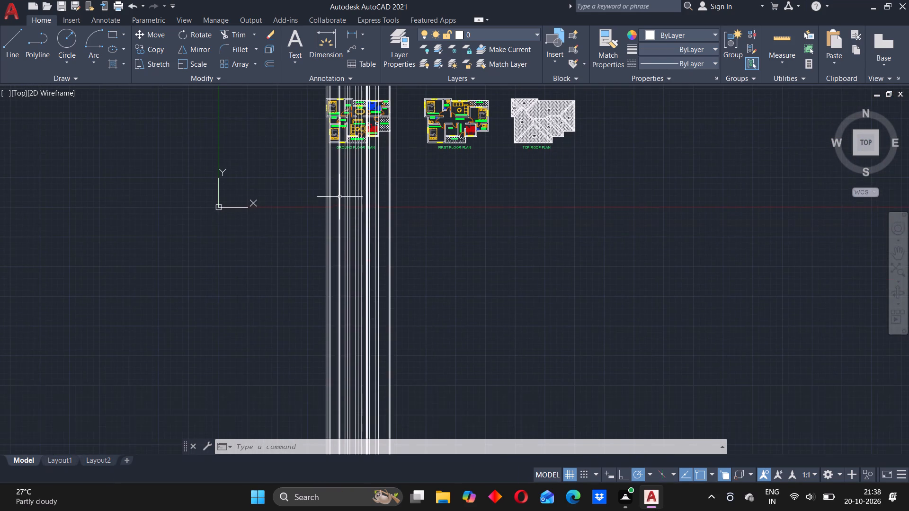
scroll(339, 194, up, 3)
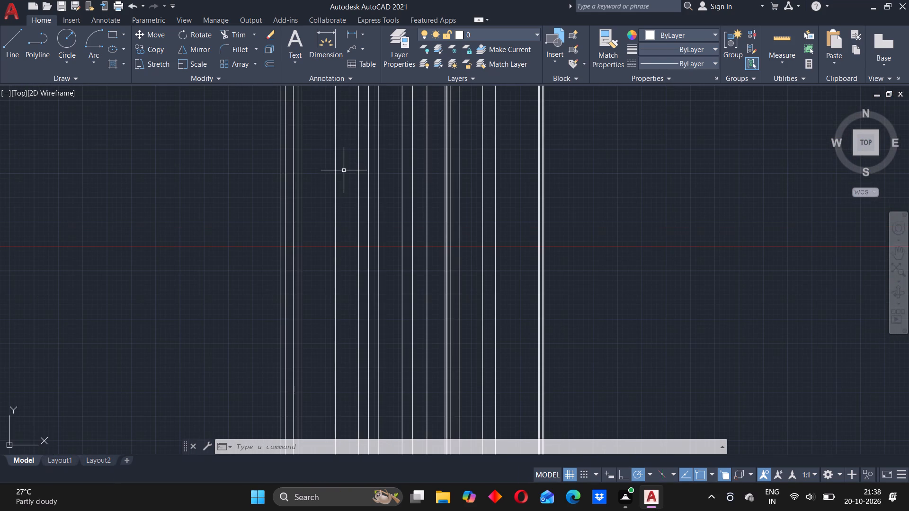
key(l)
key(Return)
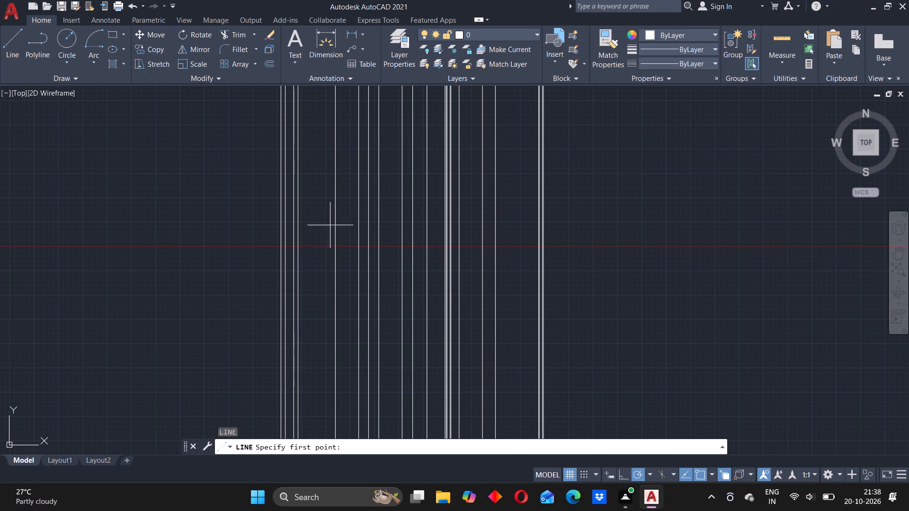
drag(219, 204, 238, 206)
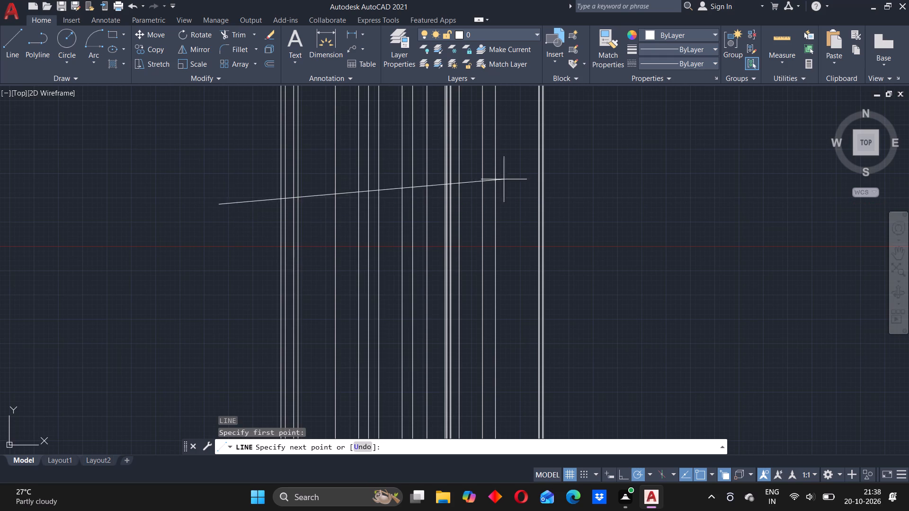
click(615, 201)
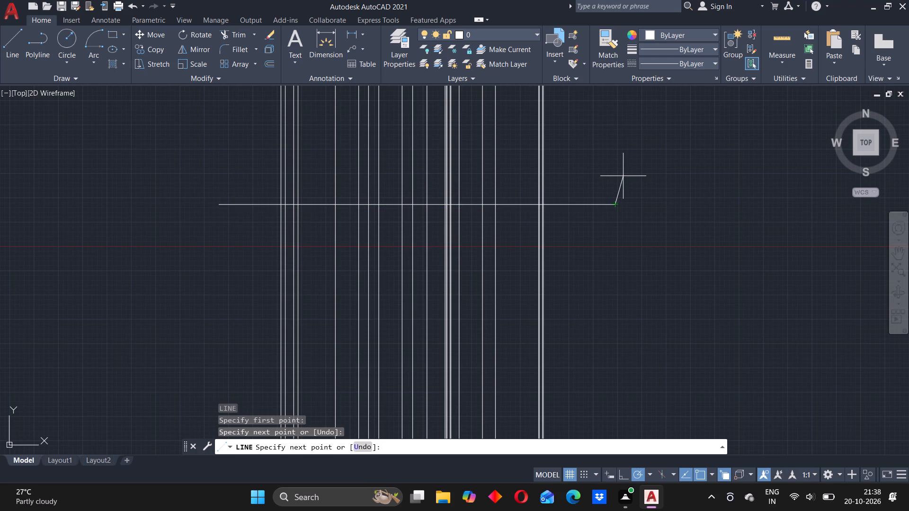
key(Escape)
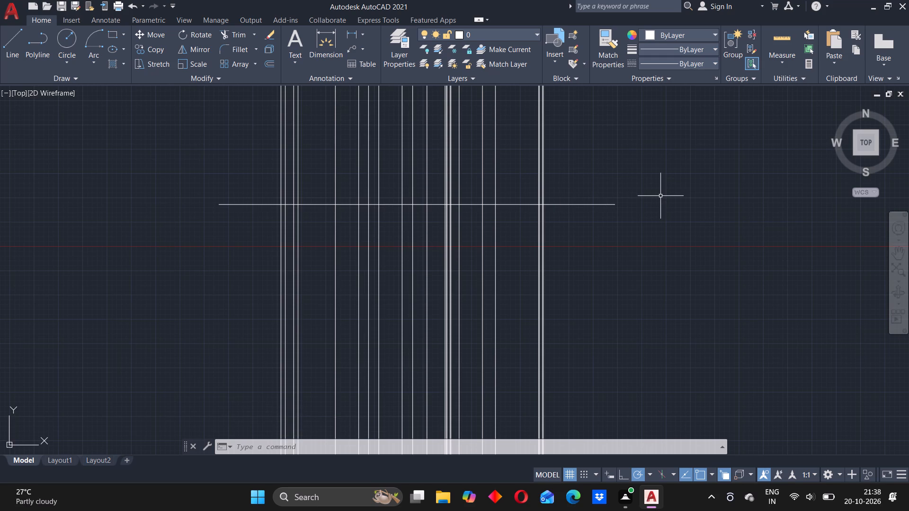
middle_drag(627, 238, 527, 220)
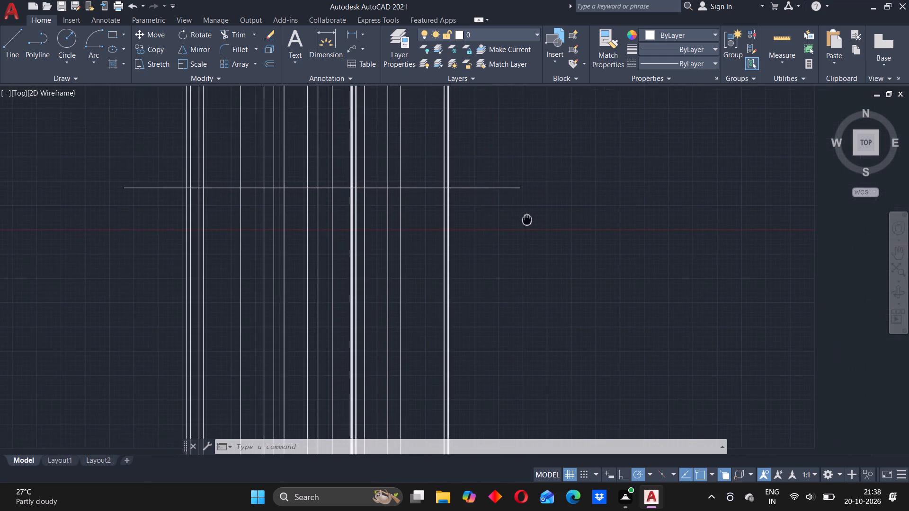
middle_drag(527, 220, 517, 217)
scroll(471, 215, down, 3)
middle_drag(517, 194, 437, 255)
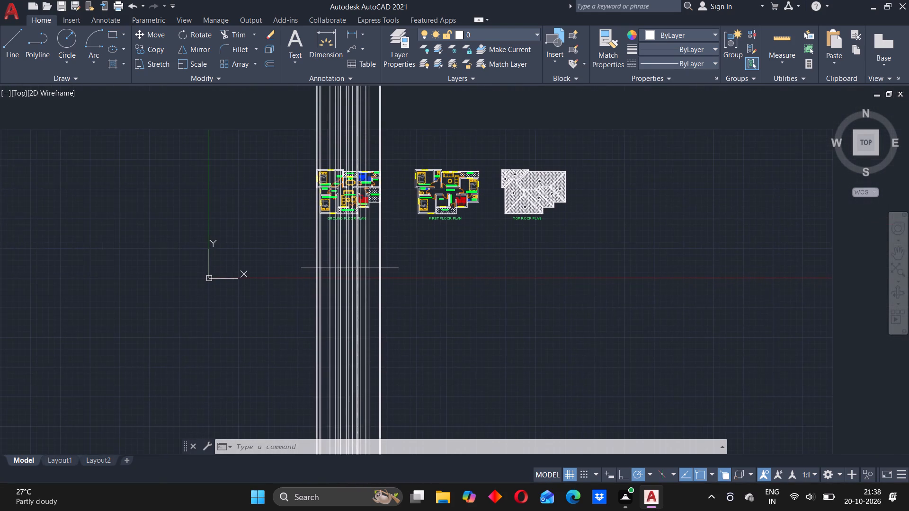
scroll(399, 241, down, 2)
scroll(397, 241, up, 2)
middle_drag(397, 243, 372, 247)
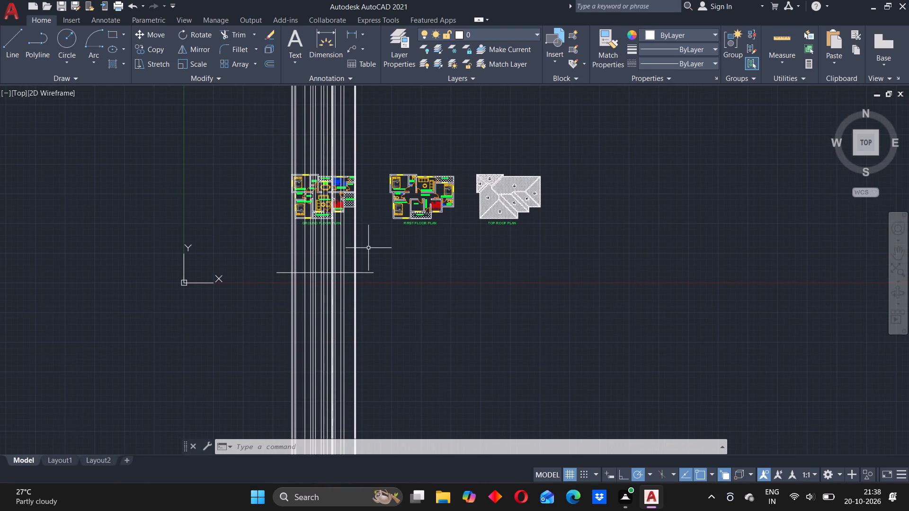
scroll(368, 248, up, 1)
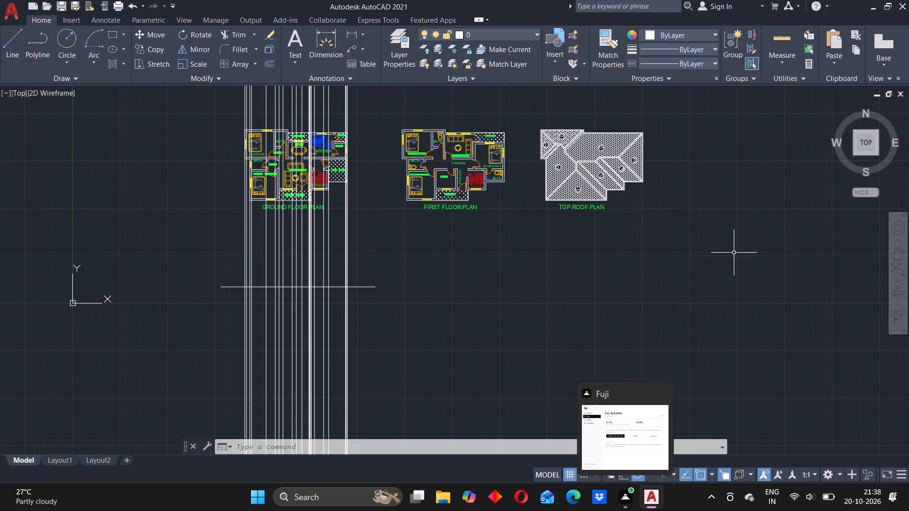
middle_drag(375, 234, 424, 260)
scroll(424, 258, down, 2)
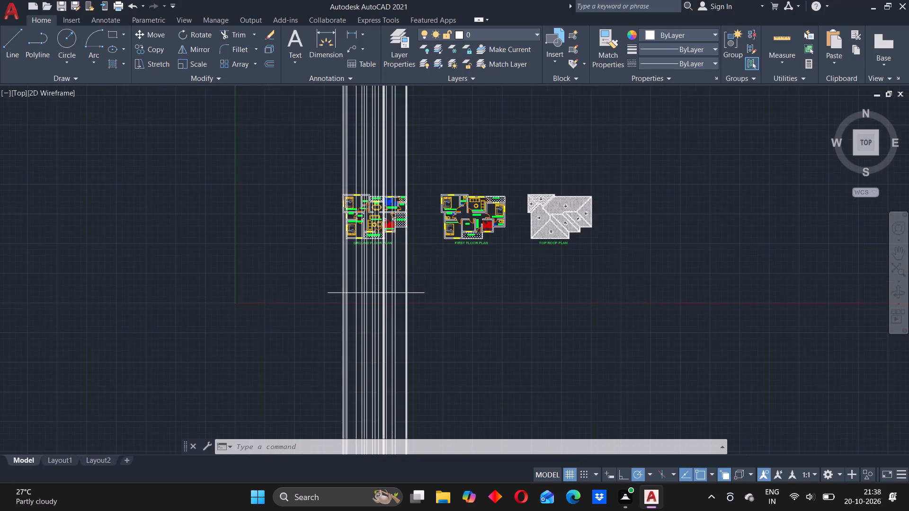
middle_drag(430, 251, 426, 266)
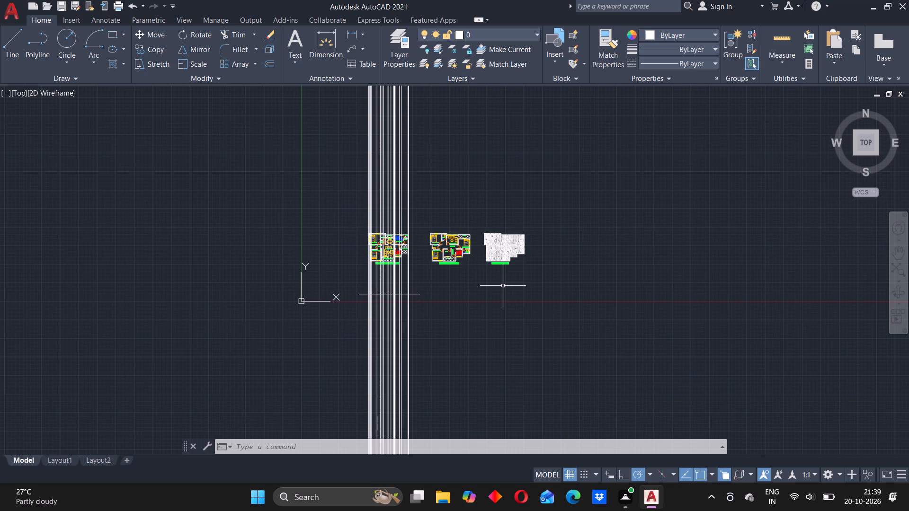
Offset the horizontal base line 450 upward.
scroll(394, 290, up, 3)
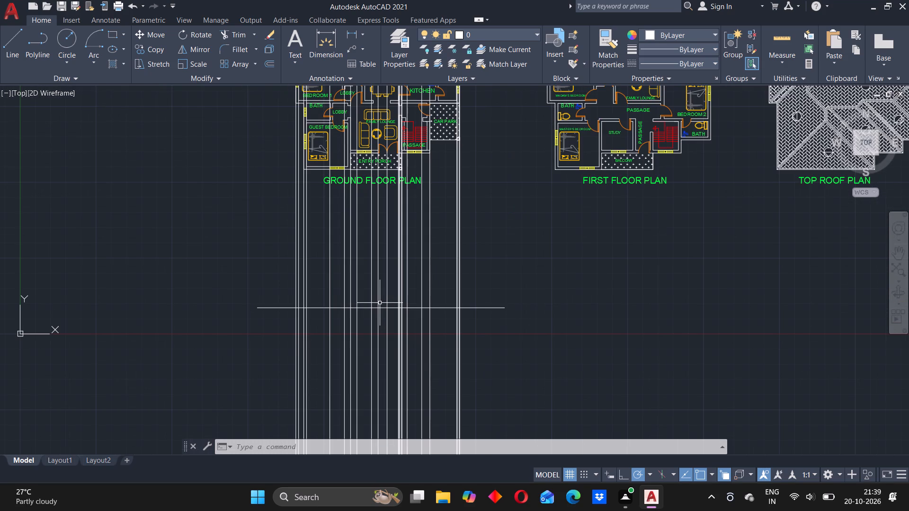
key(o)
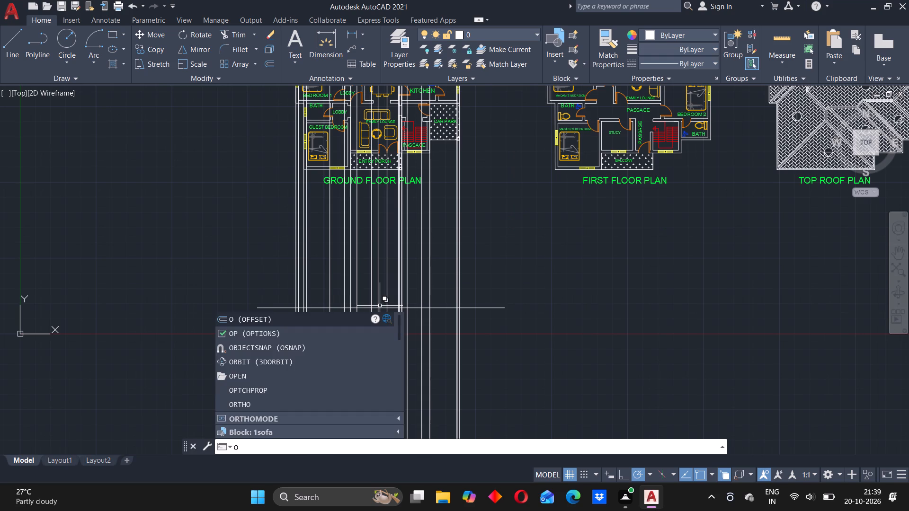
key(Return)
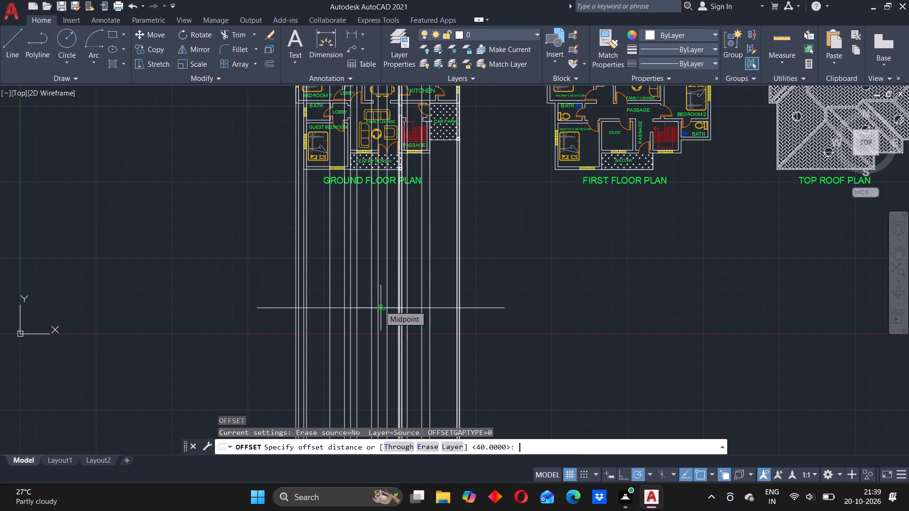
text(450)
key(Return)
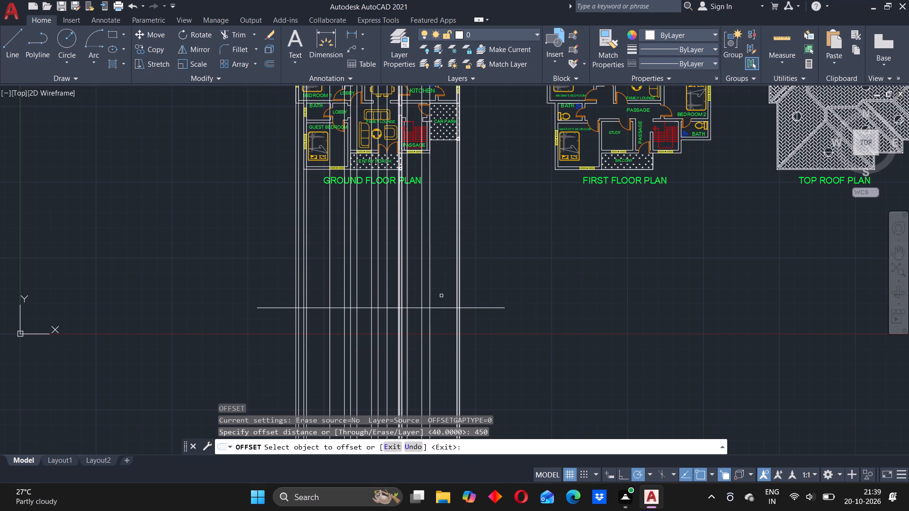
click(481, 308)
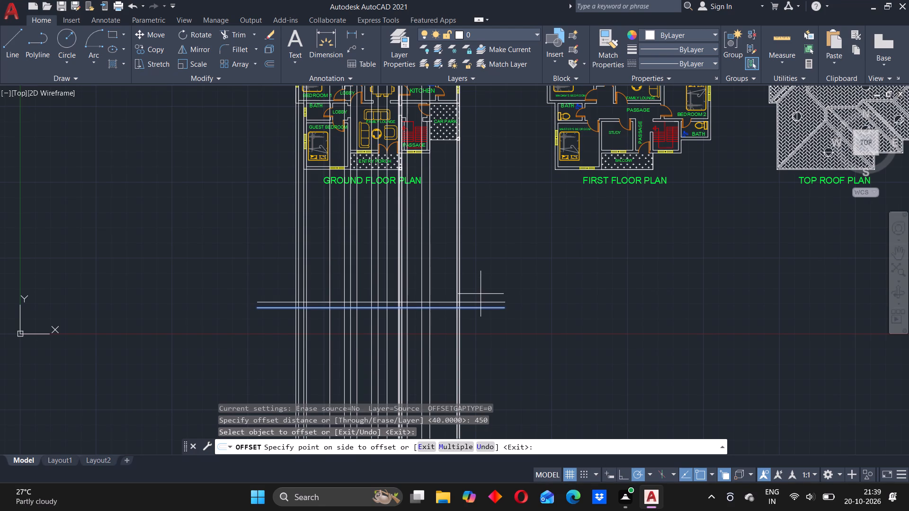
click(481, 294)
scroll(464, 303, up, 5)
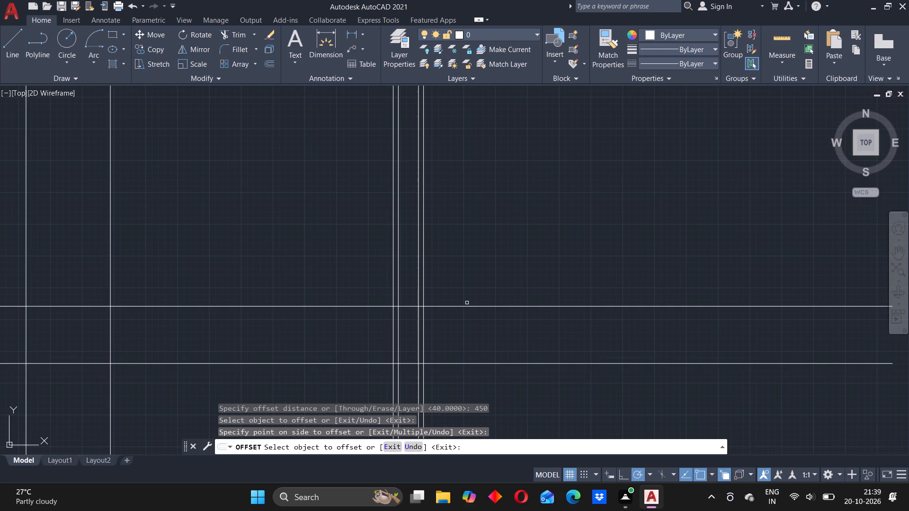
key(Escape)
Offset the upper of the two horizontal lines 3000 upward.
key(Return)
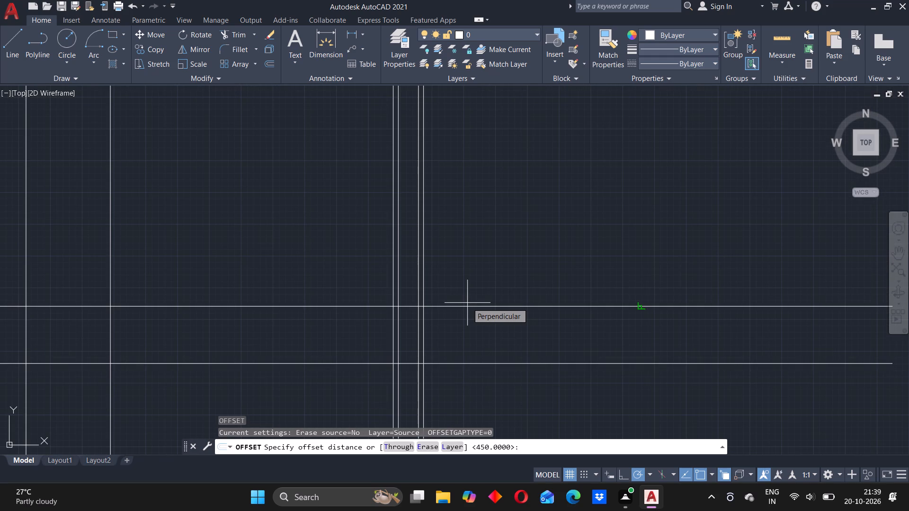
text(3000)
key(Return)
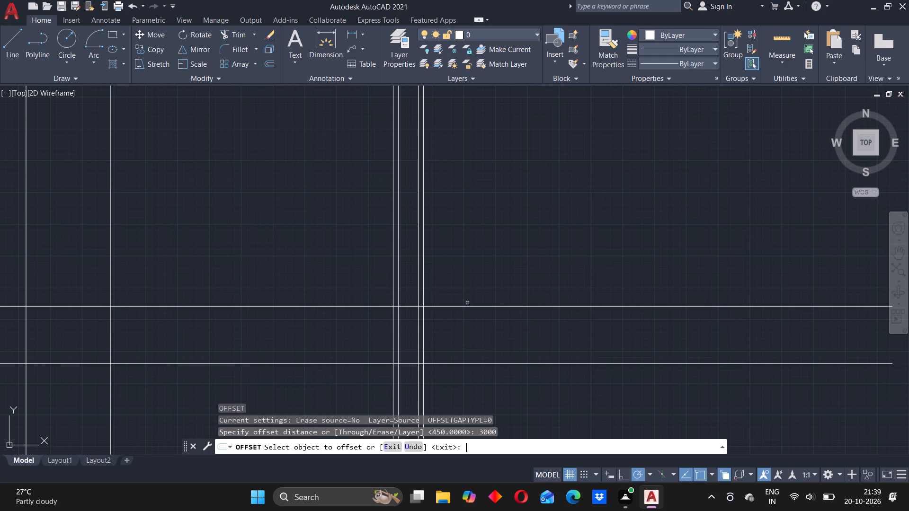
click(498, 306)
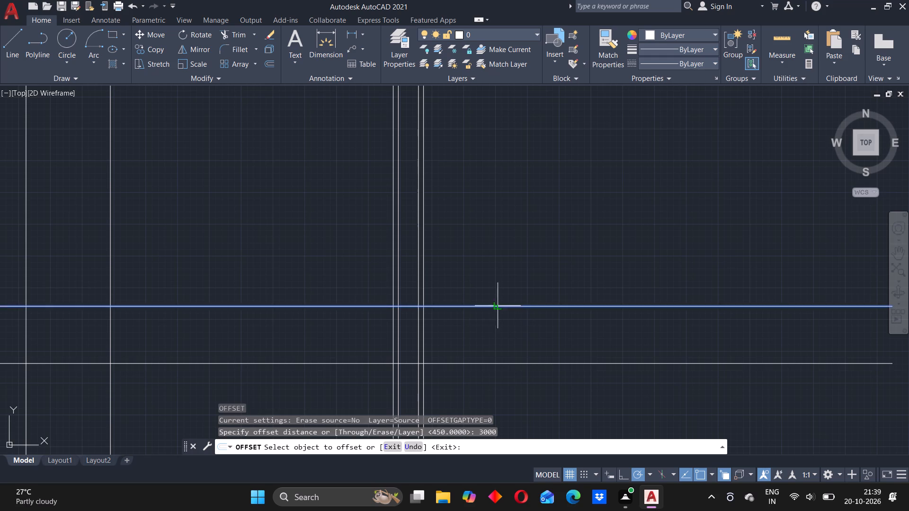
scroll(499, 247, down, 5)
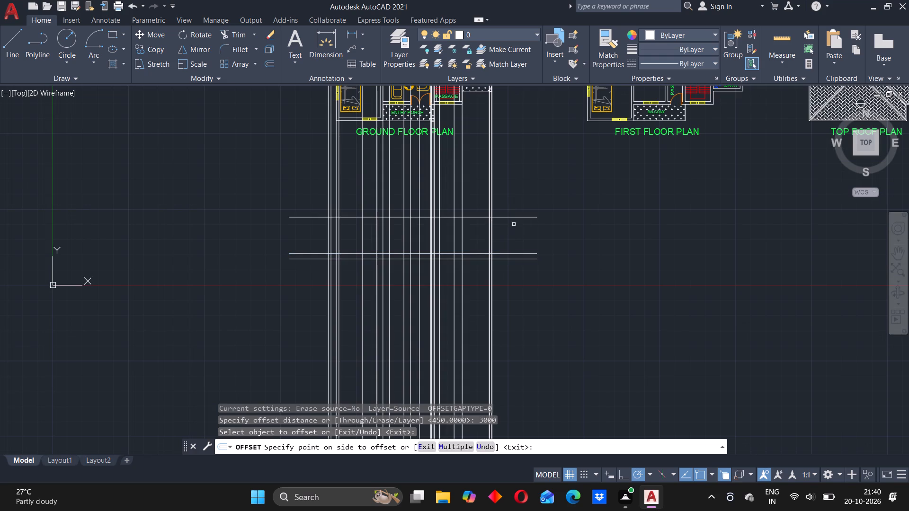
click(514, 224)
scroll(511, 226, up, 3)
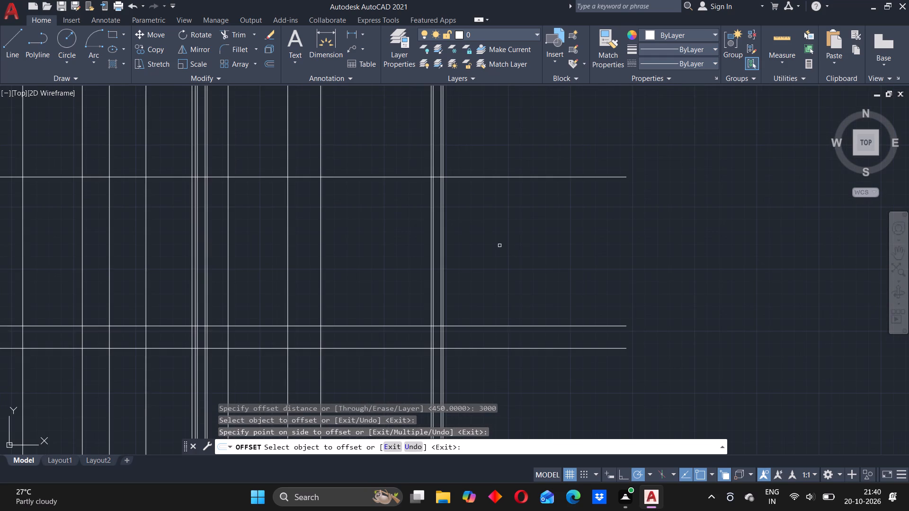
key(Escape)
Offset the horizontal line just above the base line 900 upward.
key(Return)
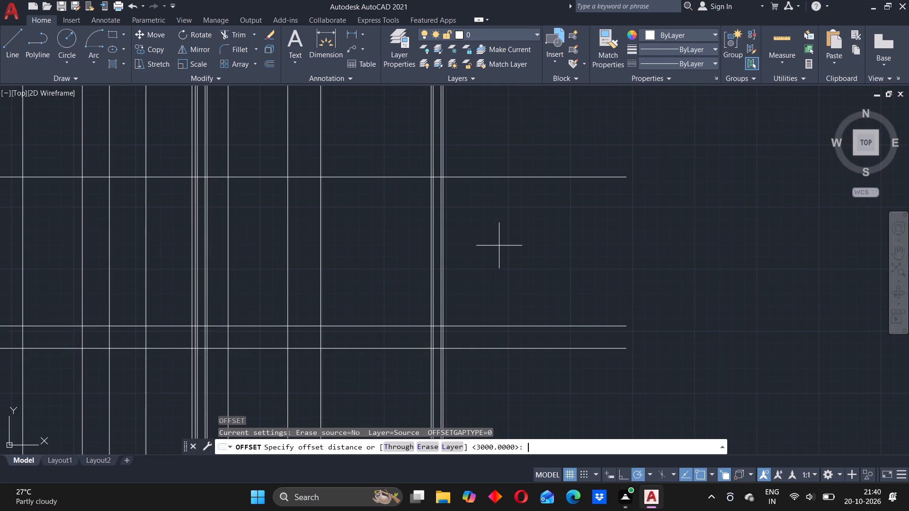
text(900)
key(Return)
click(481, 327)
click(490, 289)
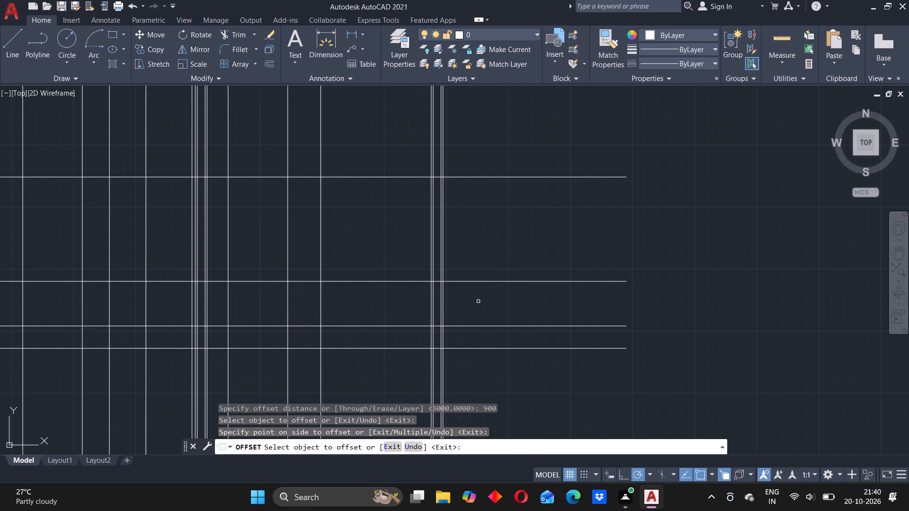
key(Escape)
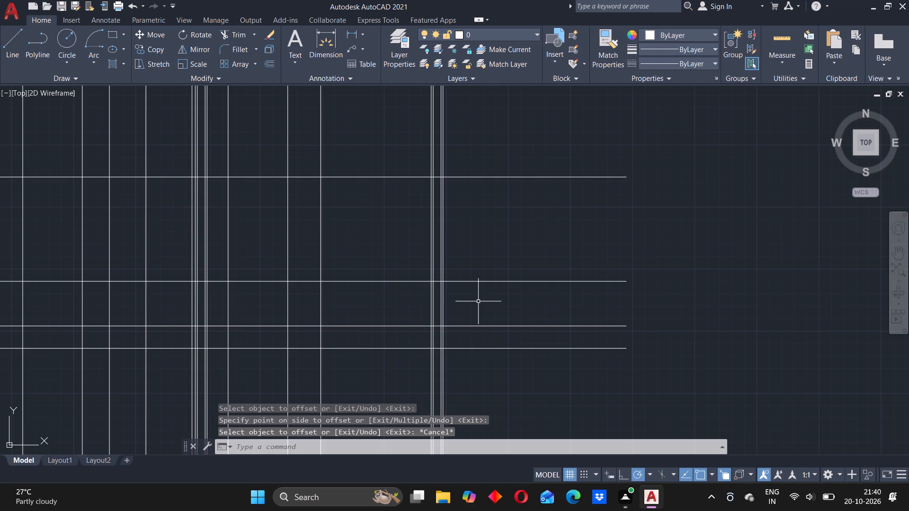
Offset the horizontal line just above the base line 2100 upward.
key(Return)
text(2100)
key(Return)
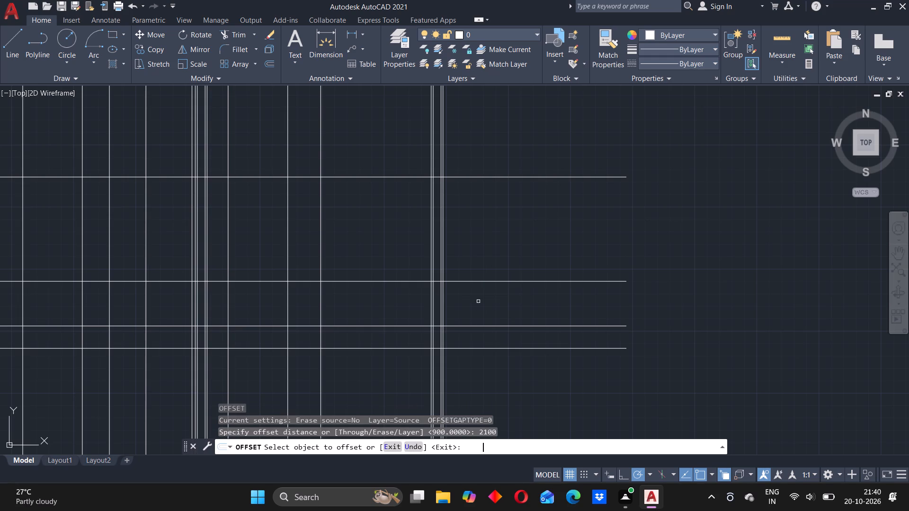
click(486, 327)
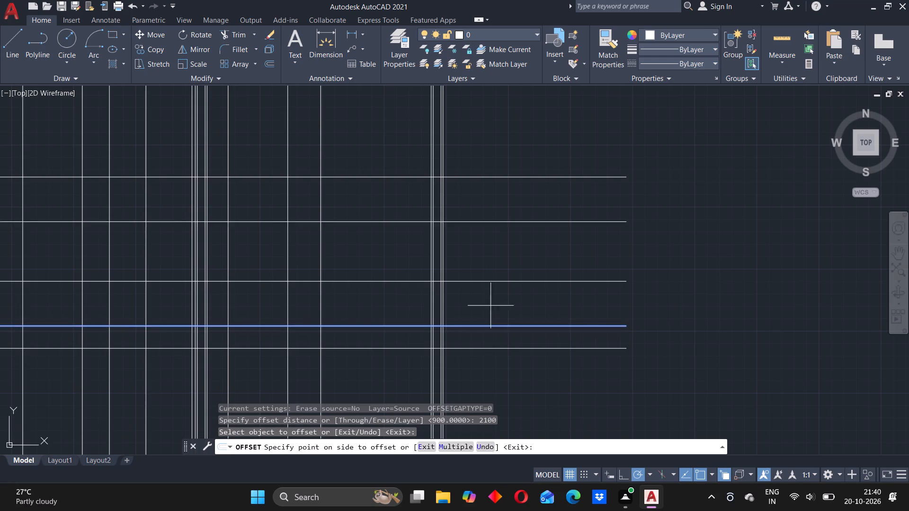
click(502, 255)
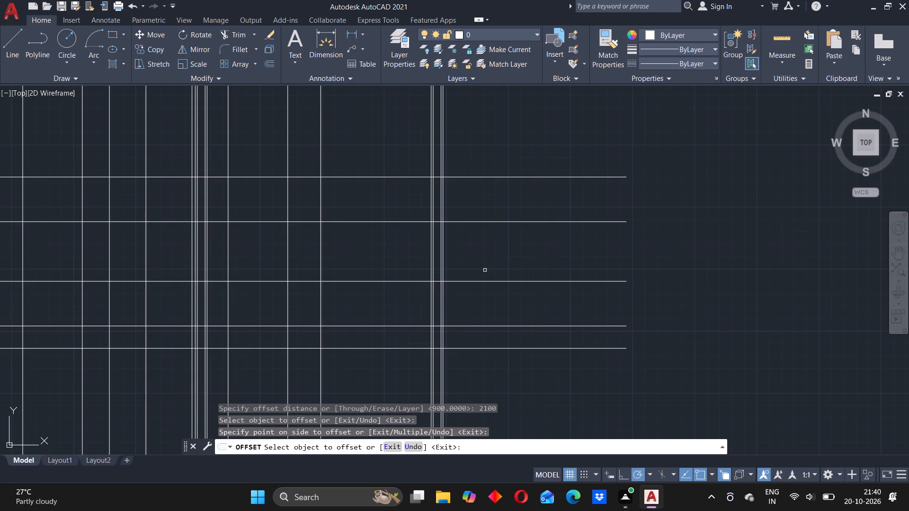
key(Escape)
Trim all the vertical construction lines below the horizontal base line.
text(tr)
key(Return)
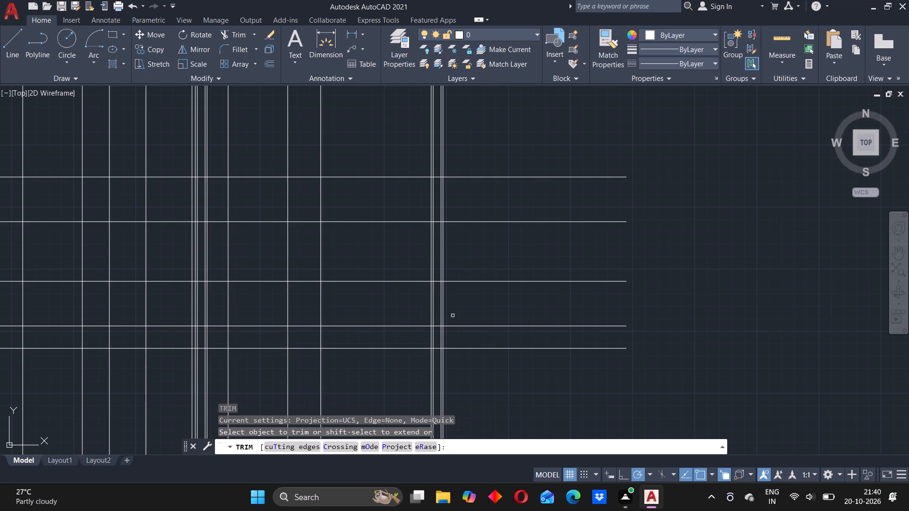
scroll(437, 334, down, 4)
middle_drag(379, 345, 417, 243)
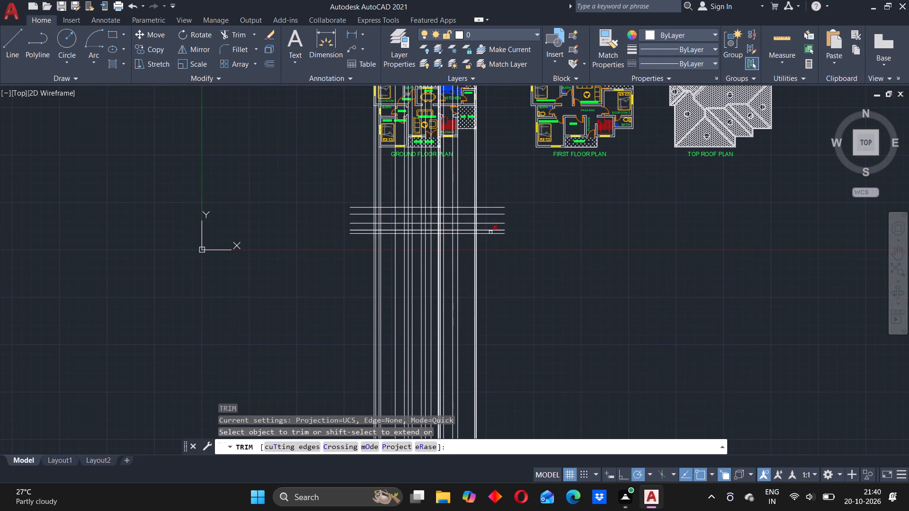
drag(494, 246, 368, 243)
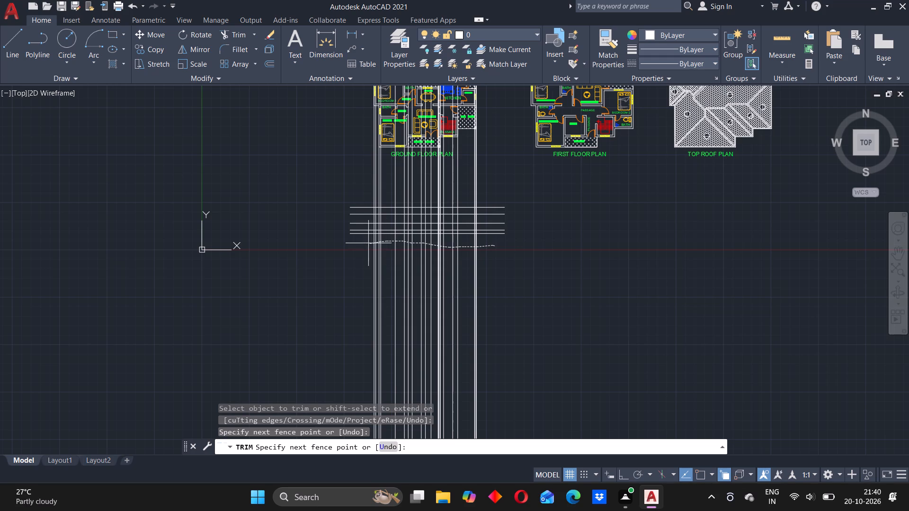
drag(368, 243, 361, 244)
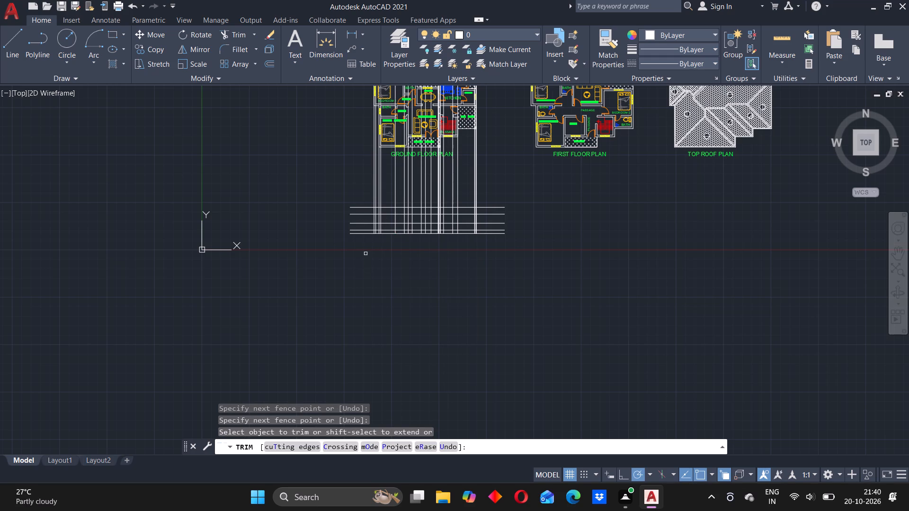
Trim the overhanging ends of the five horizontal level lines beyond the outermost vertical construction lines on both sides.
click(309, 183)
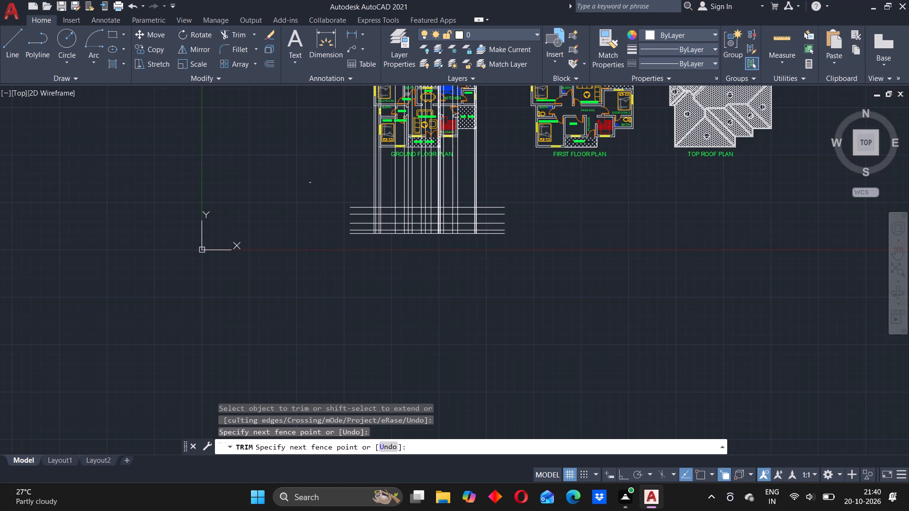
click(356, 239)
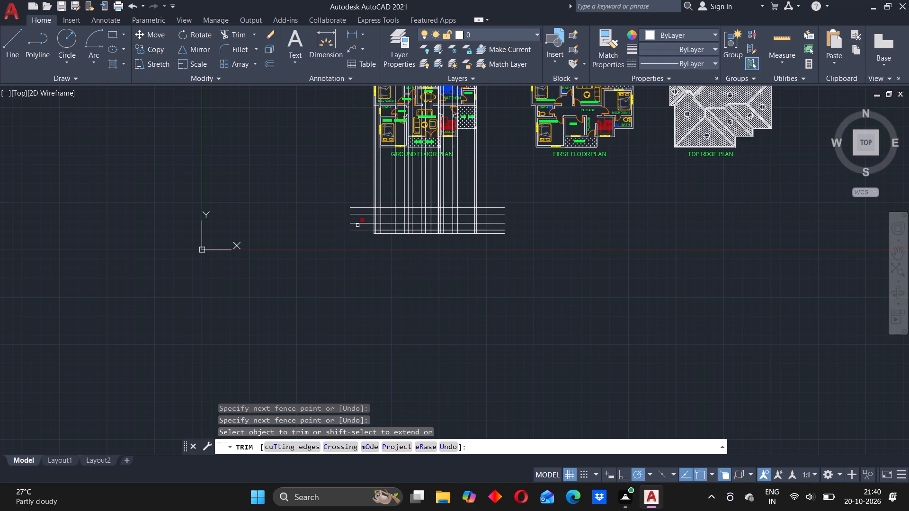
click(340, 194)
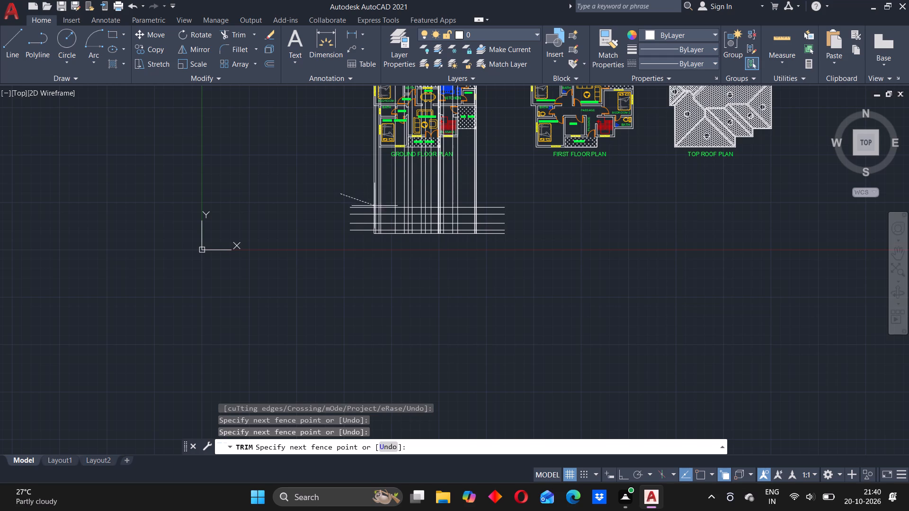
click(366, 233)
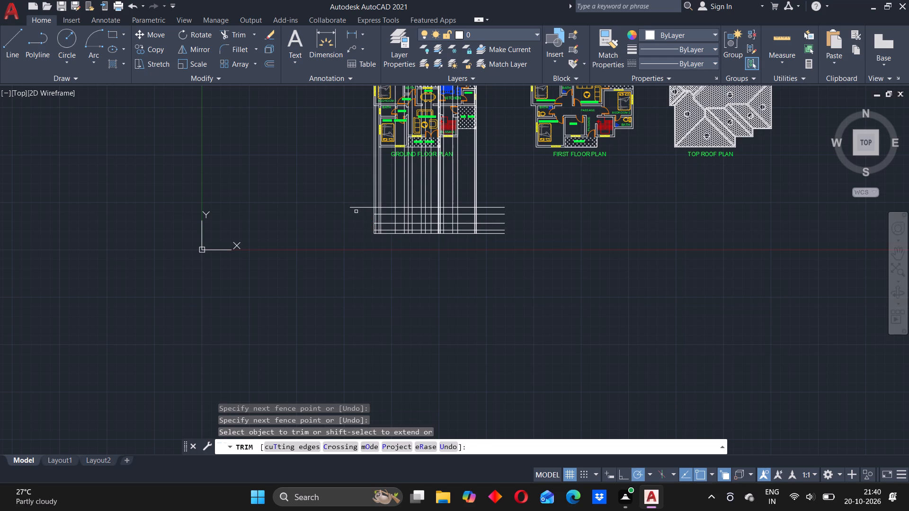
click(356, 209)
click(354, 204)
drag(492, 192, 495, 225)
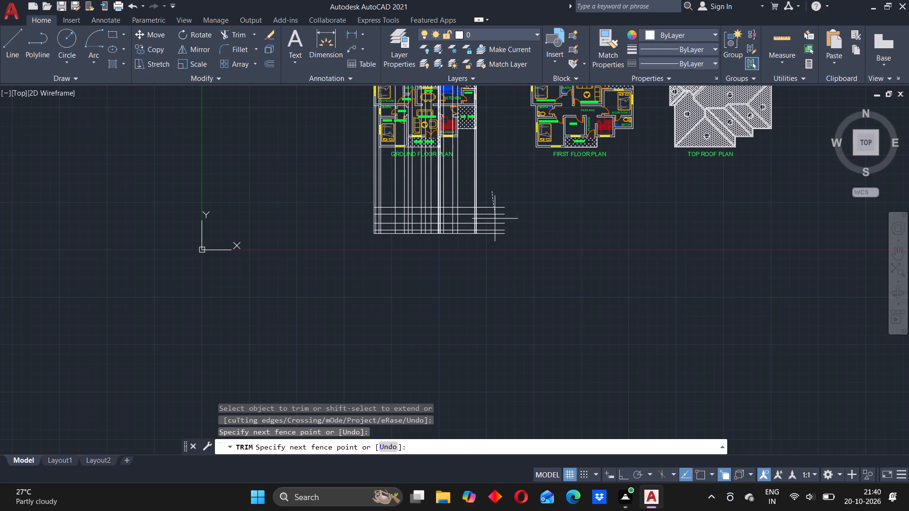
drag(495, 225, 495, 250)
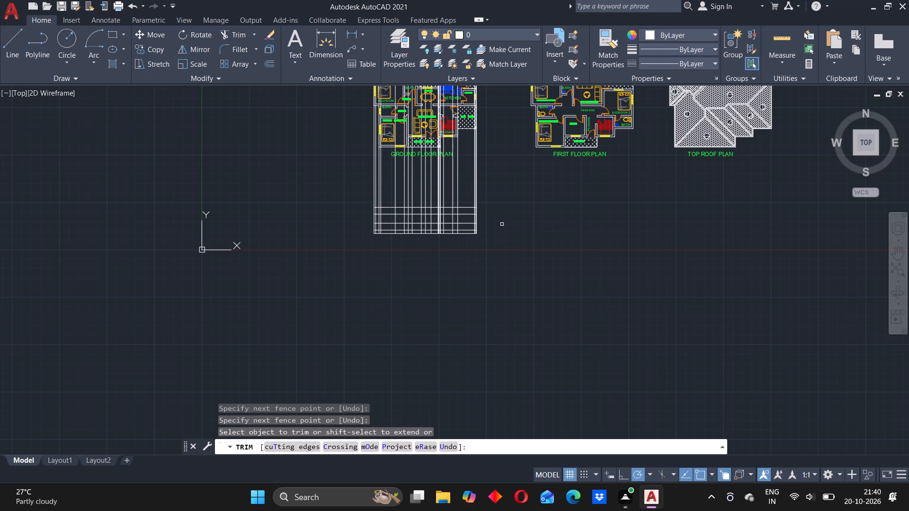
scroll(384, 213, up, 1)
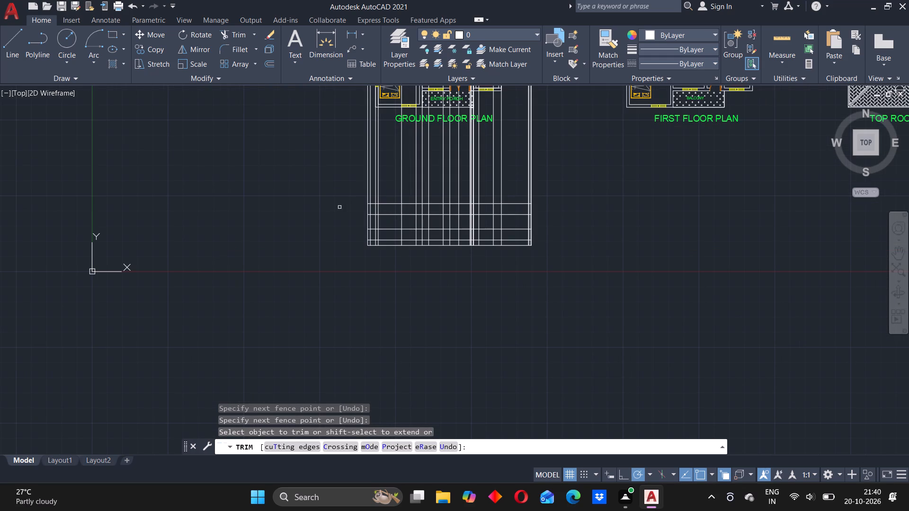
key(Escape)
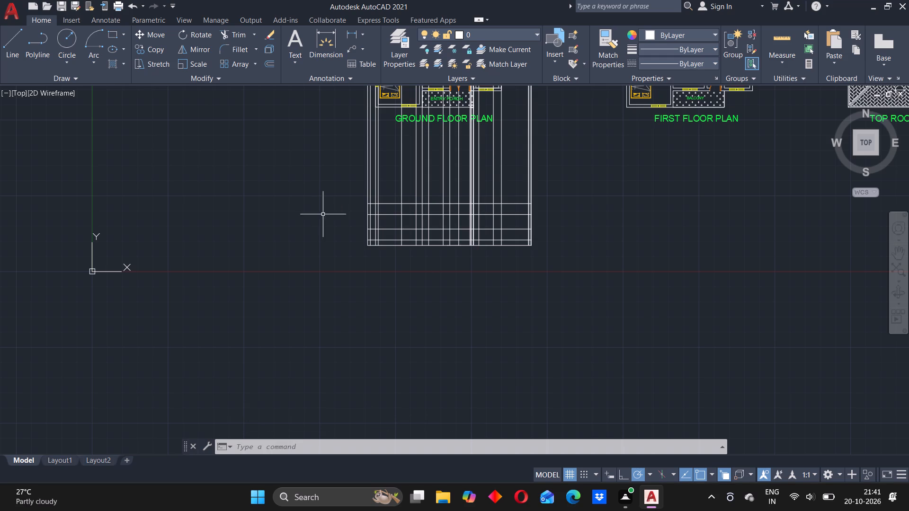
Examine the grid of vertical construction lines and horizontal level lines below the ground floor plan.
scroll(409, 202, up, 2)
middle_drag(400, 201, 382, 205)
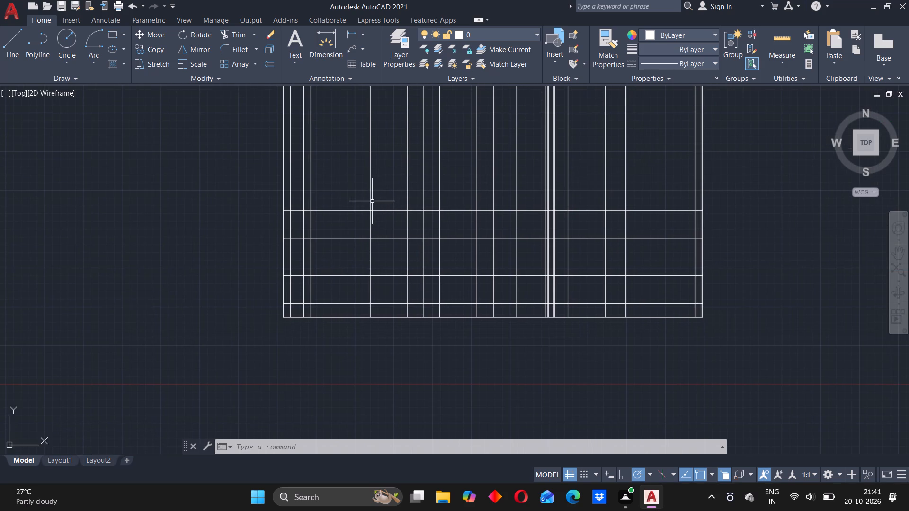
scroll(372, 201, down, 1)
middle_drag(376, 234, 368, 195)
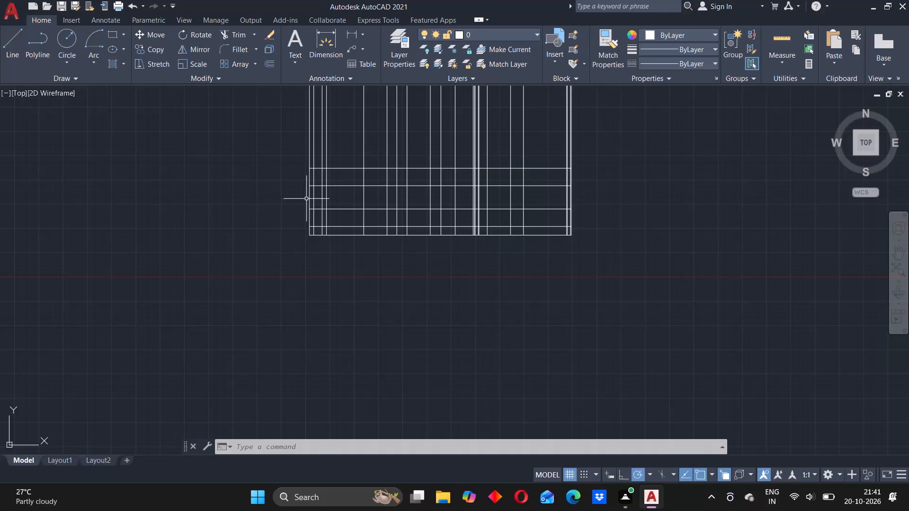
middle_drag(387, 188, 382, 211)
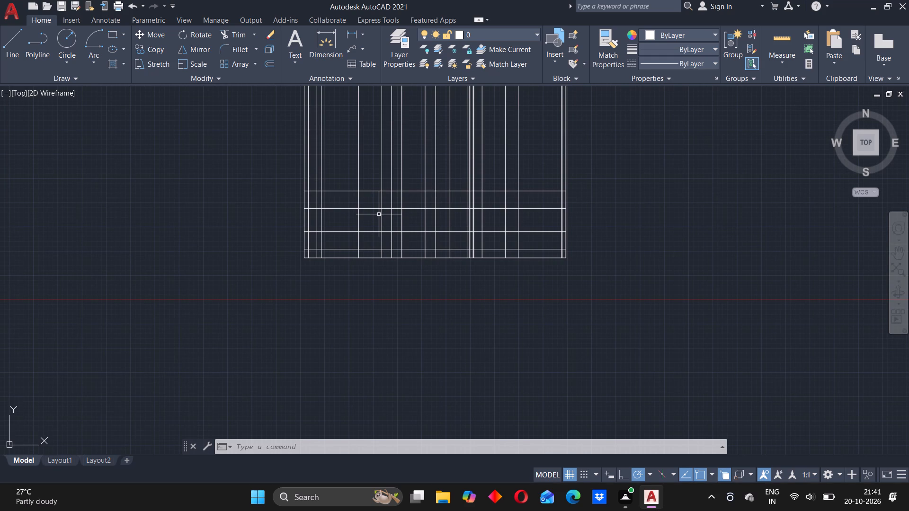
middle_drag(344, 230, 396, 271)
scroll(384, 251, up, 3)
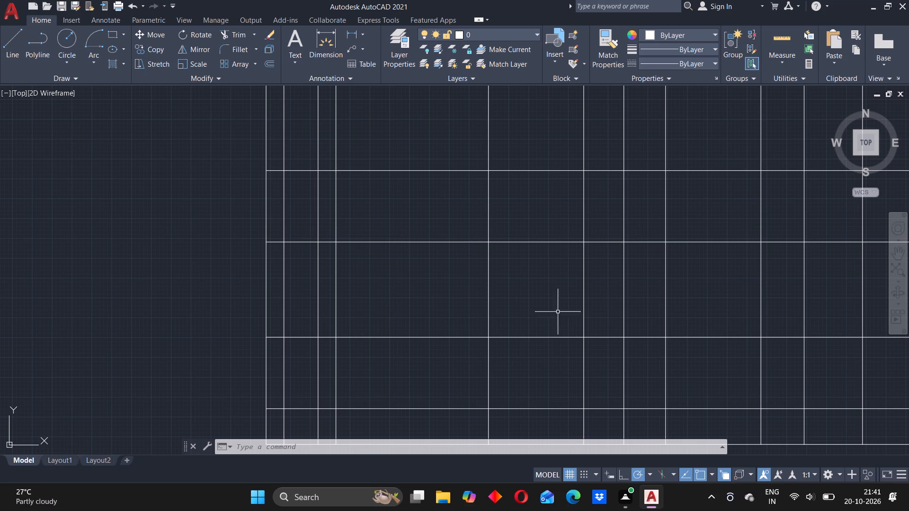
middle_drag(633, 395, 642, 319)
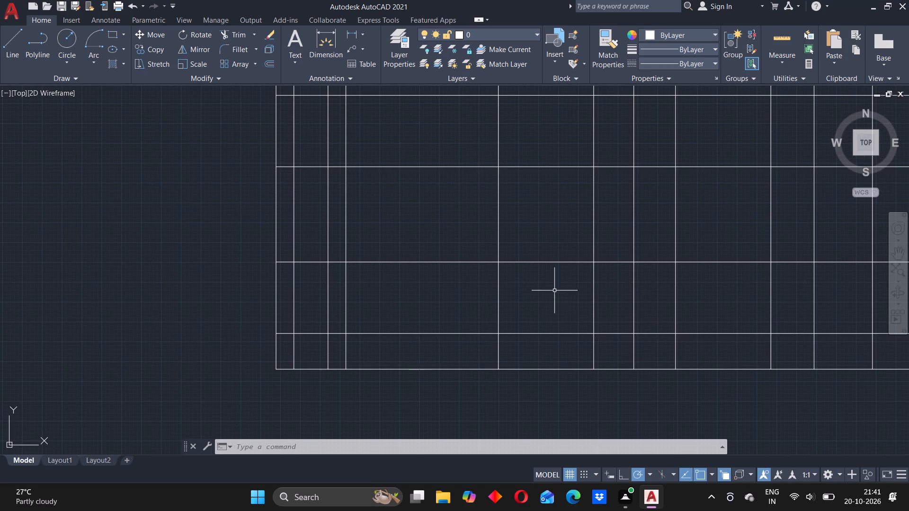
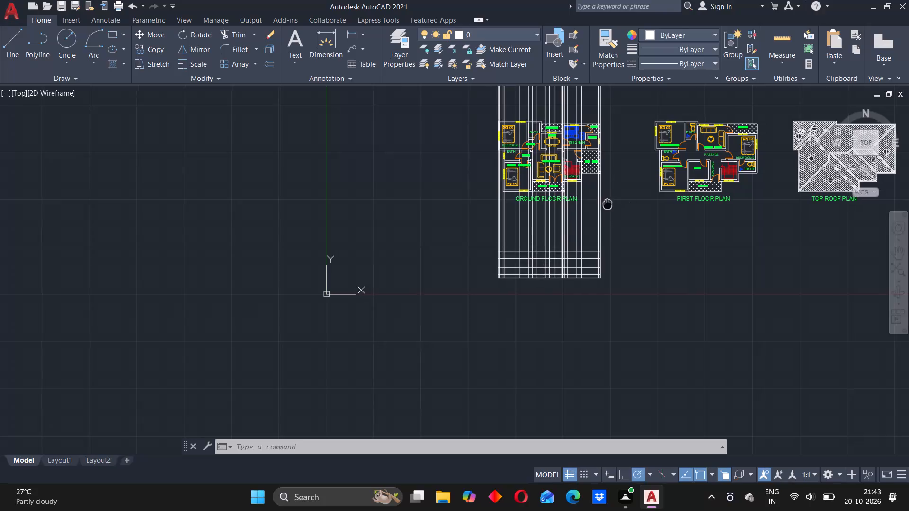
Examine how the vertical construction lines below the ground floor plan relate to its walls, windows and entry porch, and to the level lines.
scroll(464, 270, up, 3)
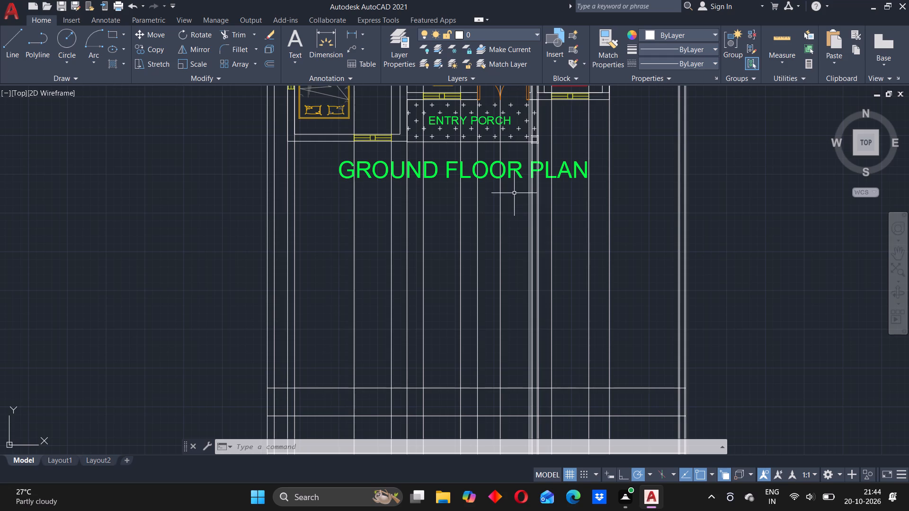
scroll(514, 196, down, 2)
middle_drag(499, 211, 401, 261)
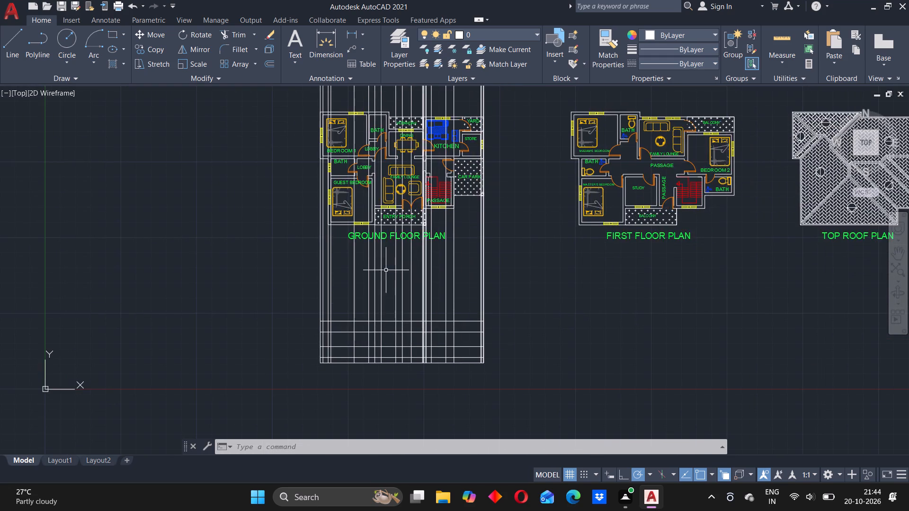
scroll(381, 272, up, 1)
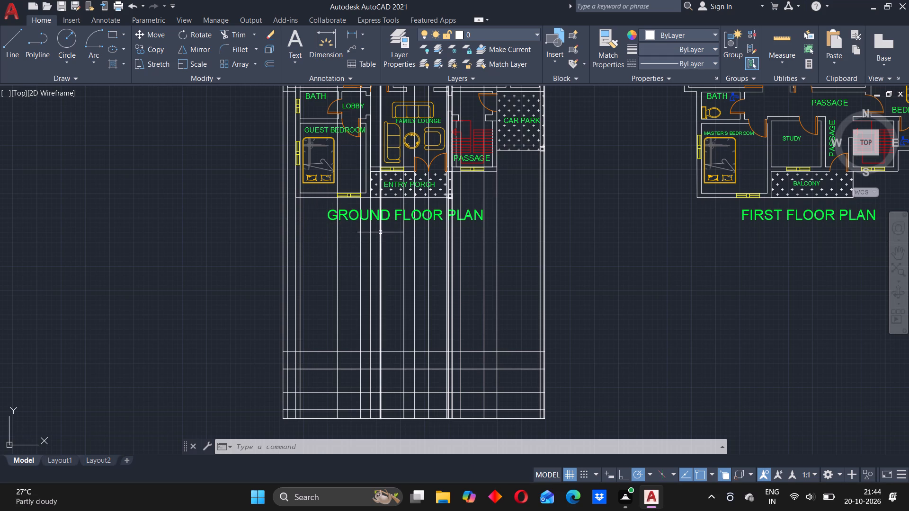
middle_drag(624, 280, 623, 280)
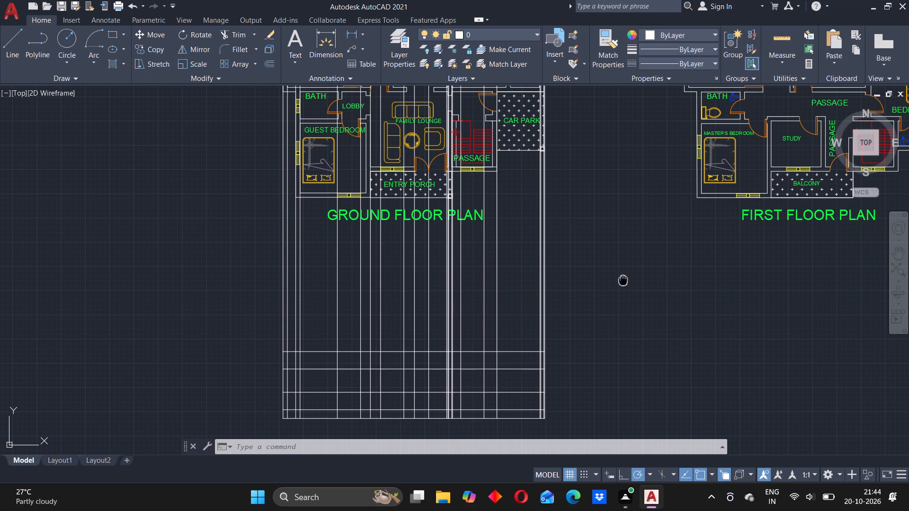
middle_drag(623, 280, 617, 281)
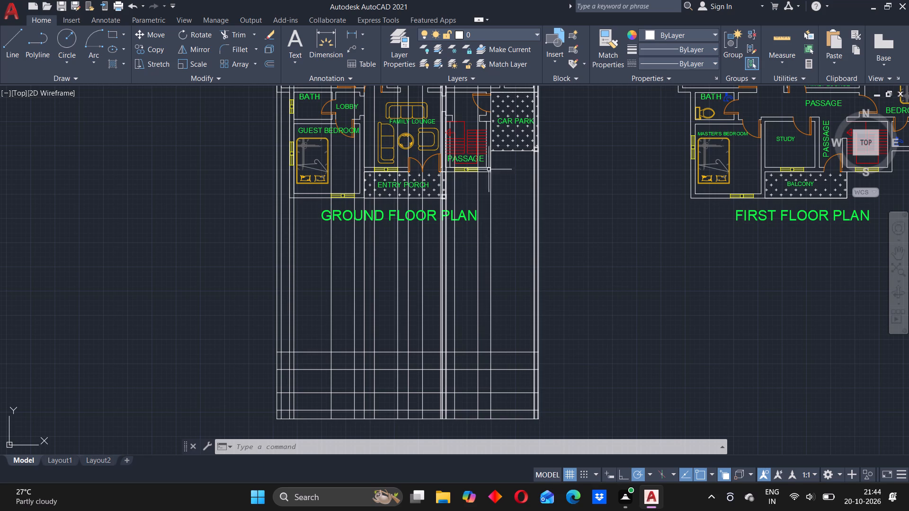
middle_drag(588, 277, 509, 225)
middle_drag(358, 223, 419, 209)
scroll(413, 211, up, 2)
scroll(413, 206, down, 2)
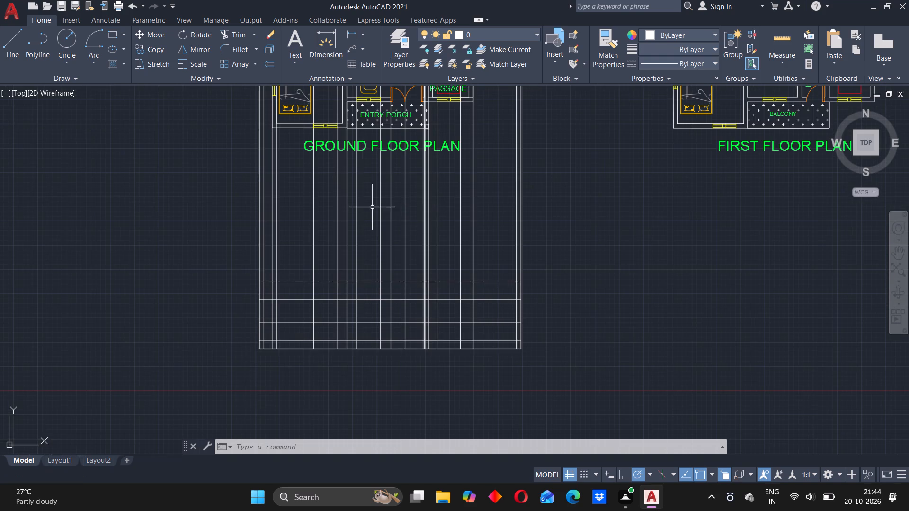
middle_drag(371, 208, 399, 250)
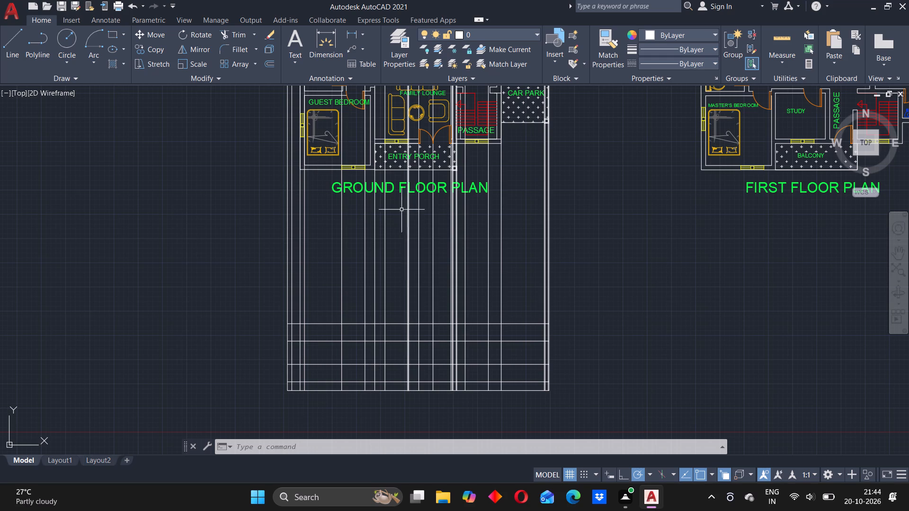
scroll(381, 223, up, 1)
scroll(382, 220, down, 1)
middle_drag(396, 215, 395, 227)
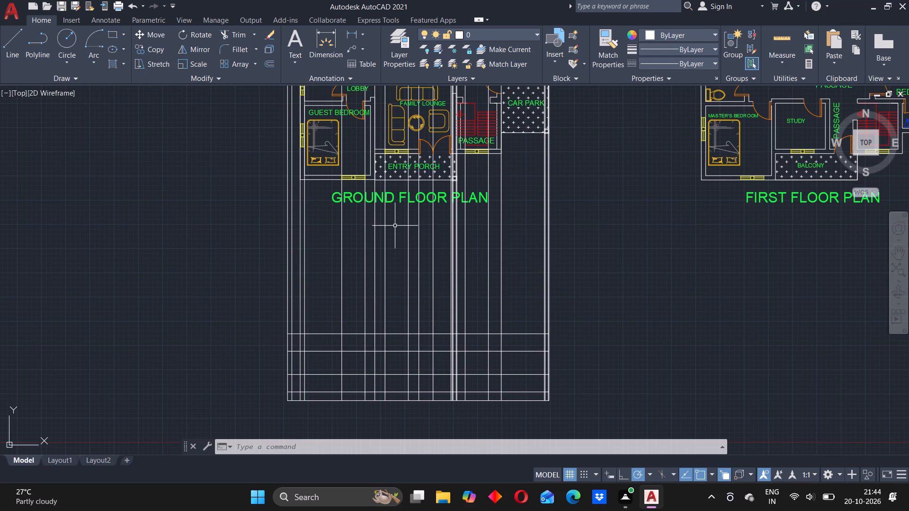
scroll(395, 225, up, 1)
scroll(395, 225, down, 2)
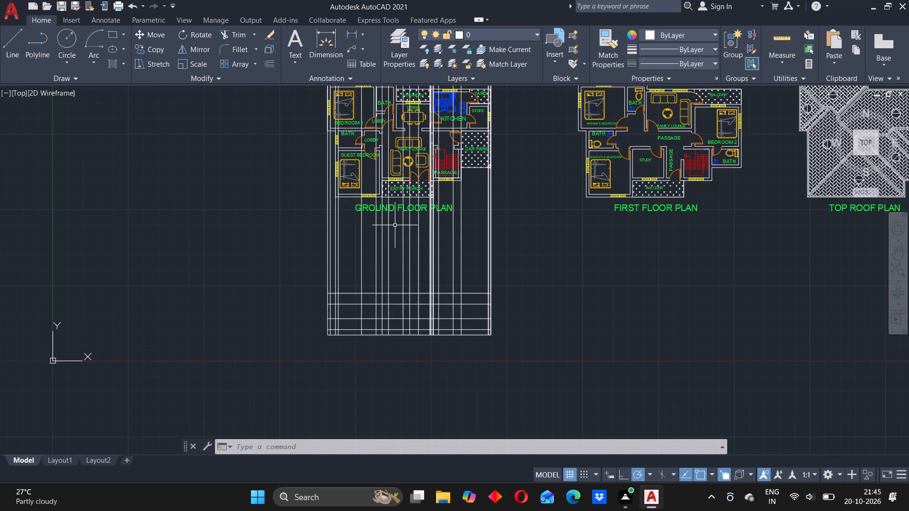
middle_drag(395, 225, 382, 258)
scroll(382, 258, up, 1)
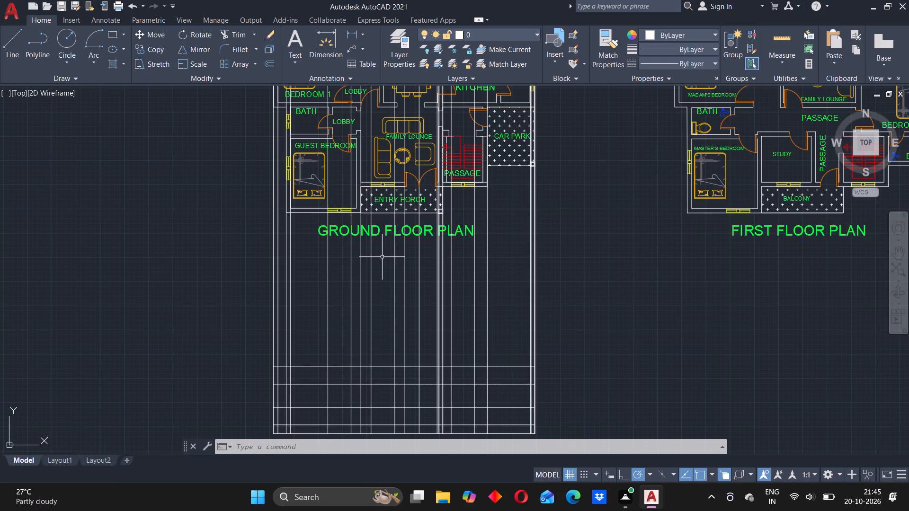
scroll(382, 256, up, 1)
middle_drag(380, 258, 401, 227)
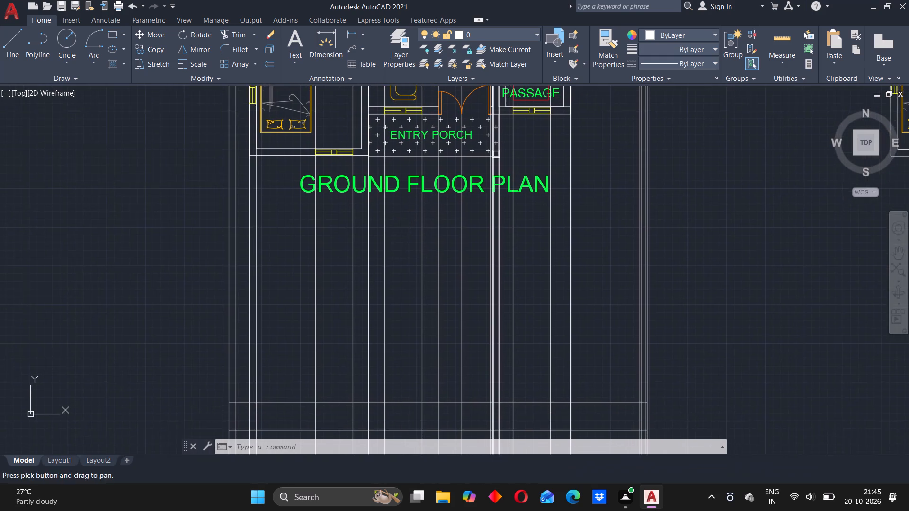
scroll(402, 223, up, 2)
scroll(402, 223, down, 2)
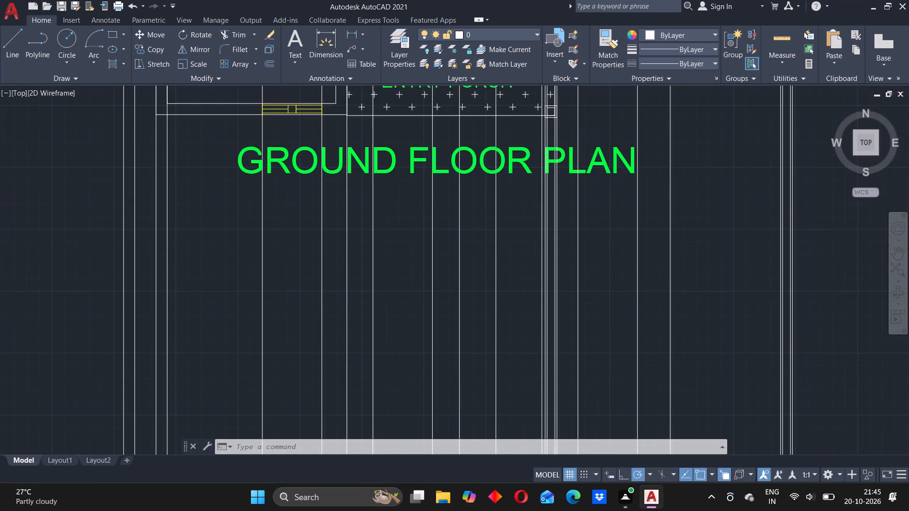
middle_drag(398, 234, 386, 241)
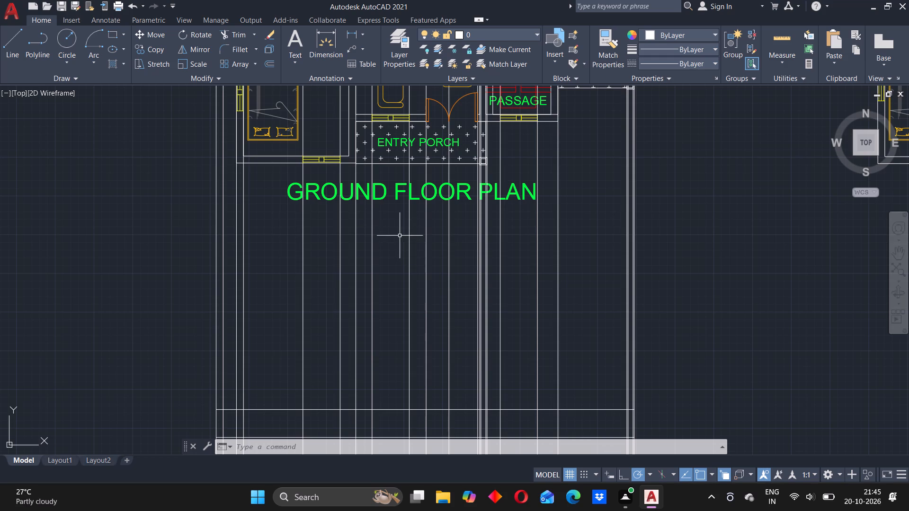
scroll(391, 229, down, 1)
scroll(390, 236, up, 1)
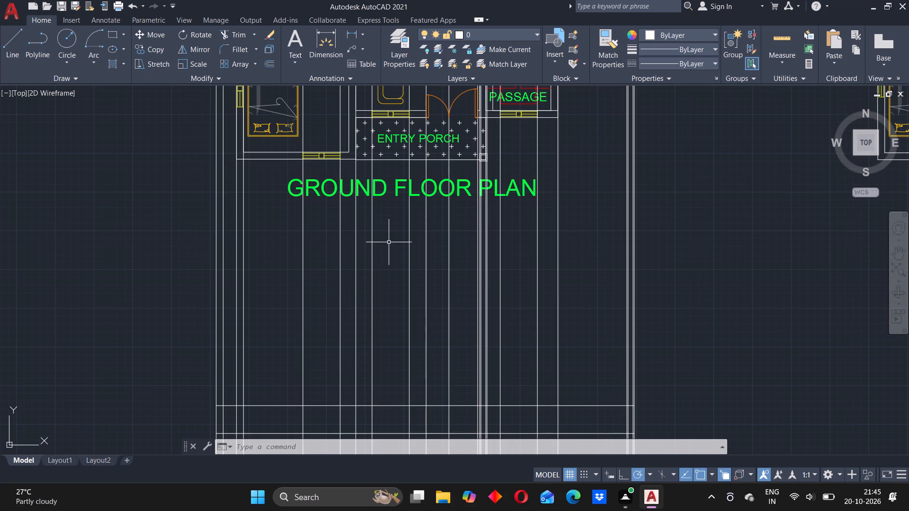
middle_drag(385, 247, 386, 203)
scroll(387, 203, up, 1)
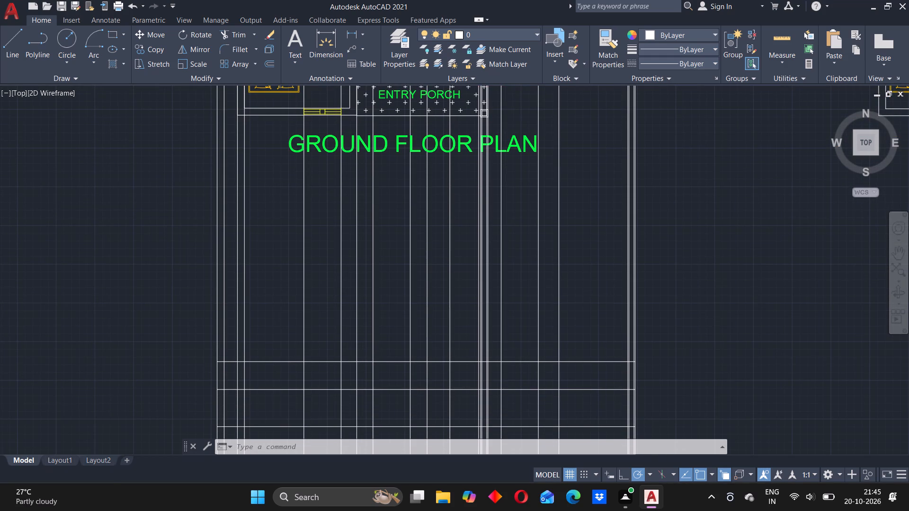
middle_drag(387, 203, 395, 197)
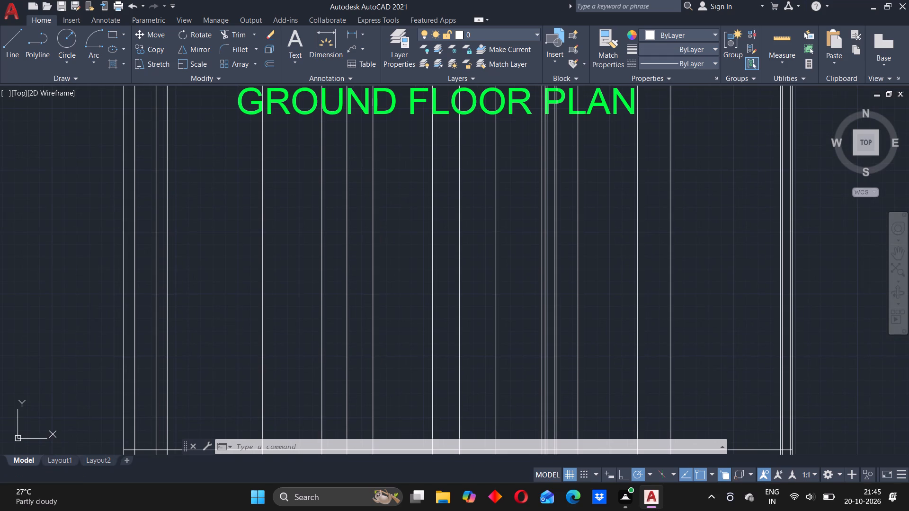
scroll(396, 196, up, 1)
scroll(396, 196, down, 1)
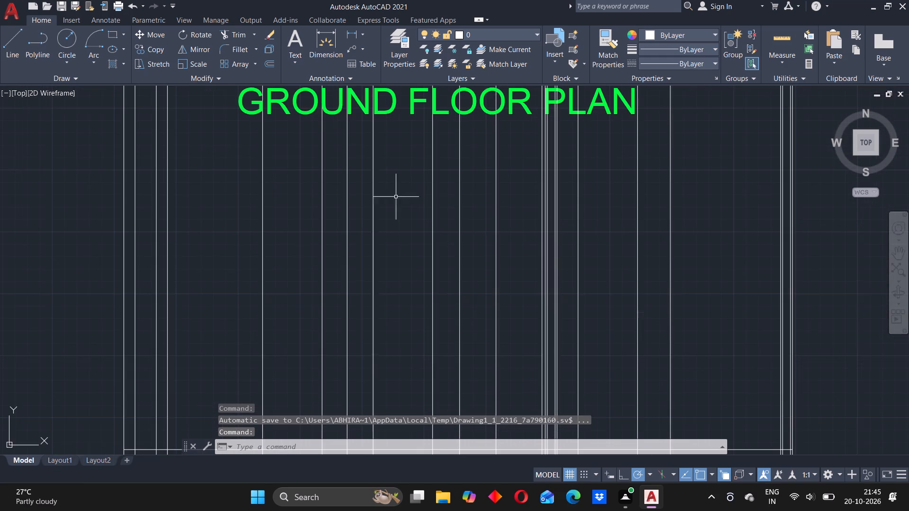
middle_drag(396, 201, 409, 201)
scroll(410, 199, down, 1)
middle_drag(410, 199, 425, 198)
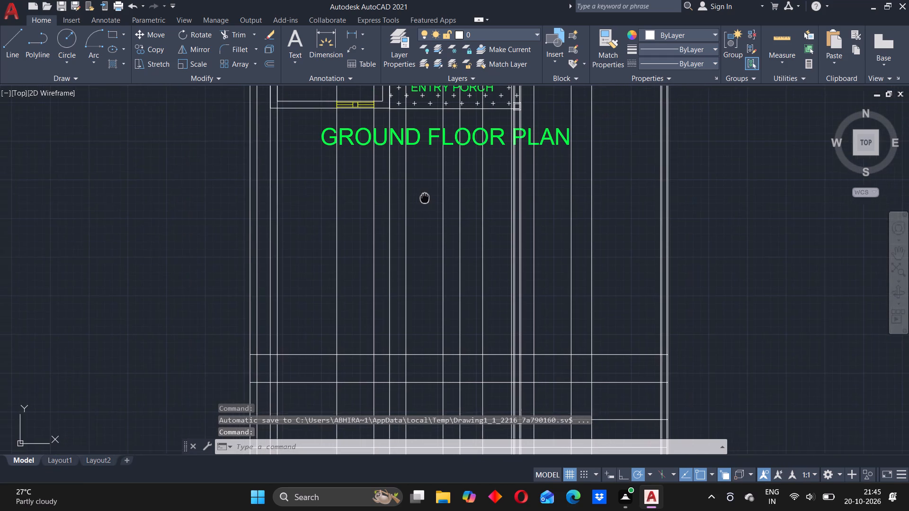
middle_drag(425, 198, 429, 198)
scroll(430, 197, down, 1)
middle_drag(430, 195, 420, 244)
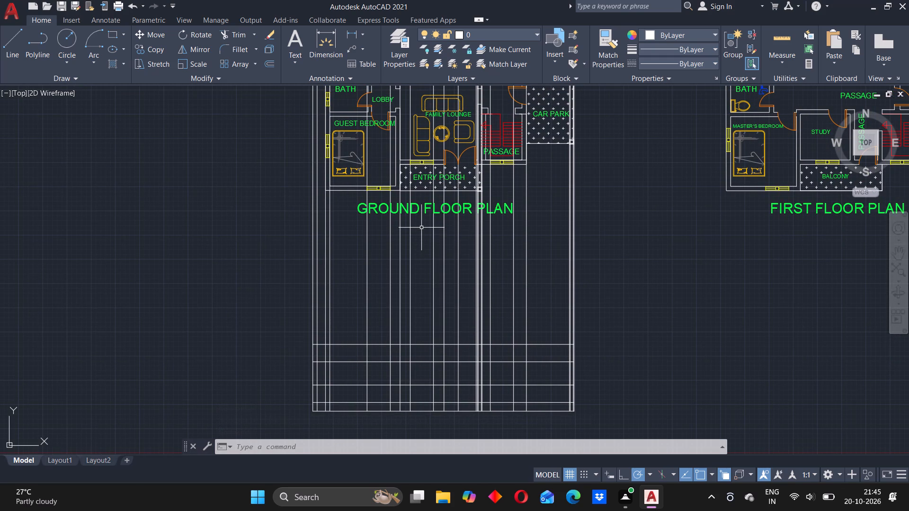
middle_drag(421, 225, 428, 227)
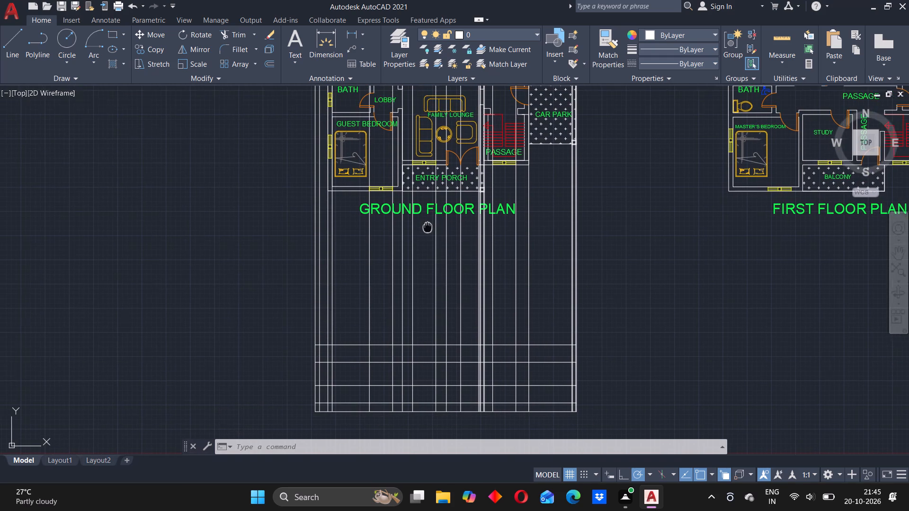
middle_drag(428, 227, 430, 227)
scroll(430, 227, up, 2)
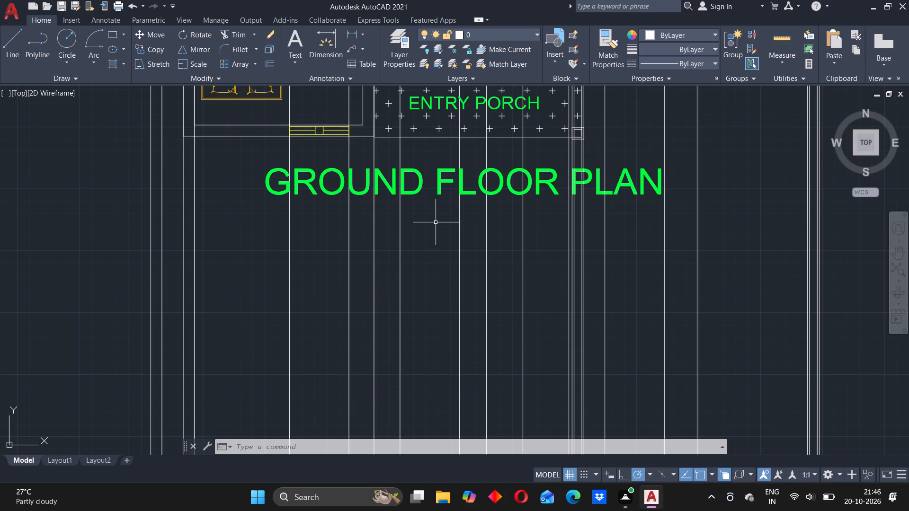
scroll(401, 227, up, 2)
scroll(392, 247, down, 2)
middle_drag(383, 320, 479, 203)
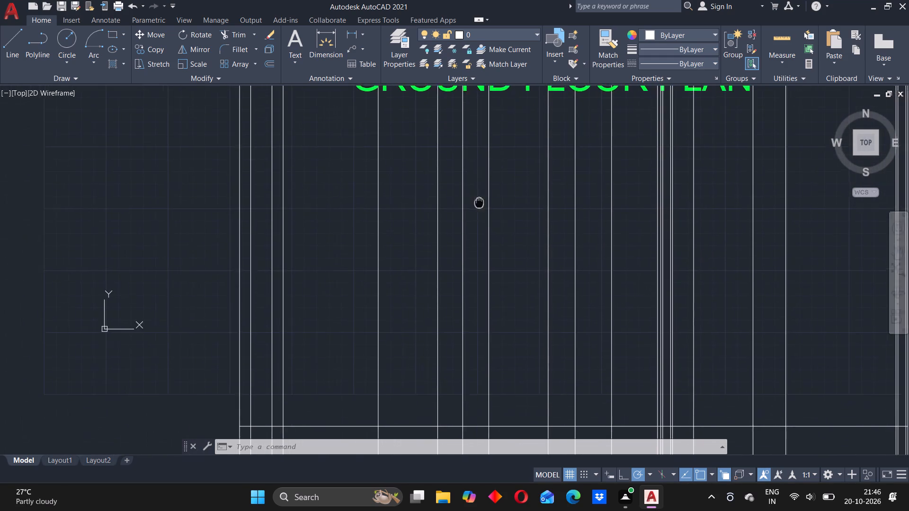
scroll(463, 200, down, 2)
middle_drag(433, 251, 383, 244)
scroll(378, 238, up, 1)
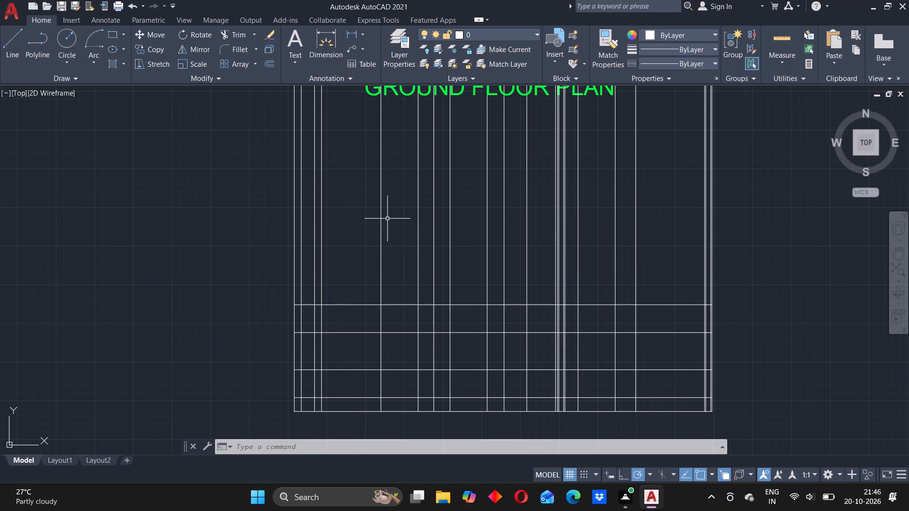
scroll(380, 233, down, 1)
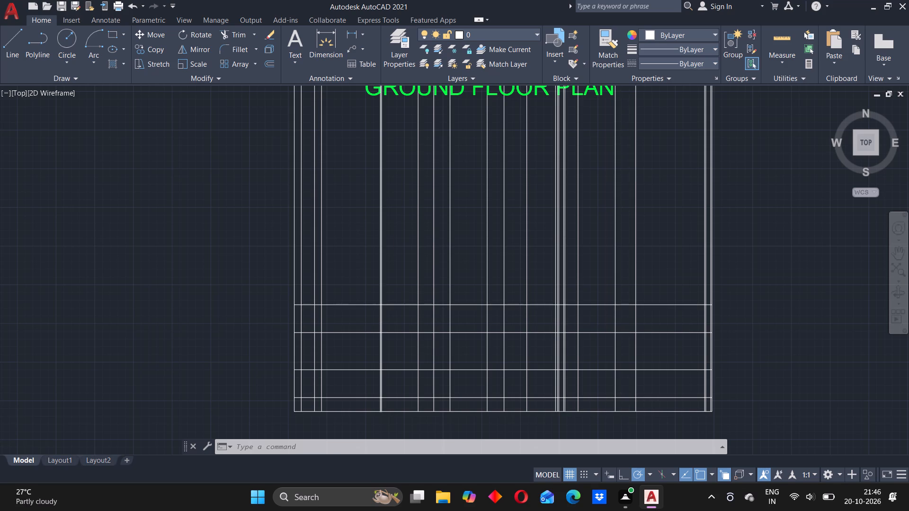
middle_drag(377, 259, 358, 241)
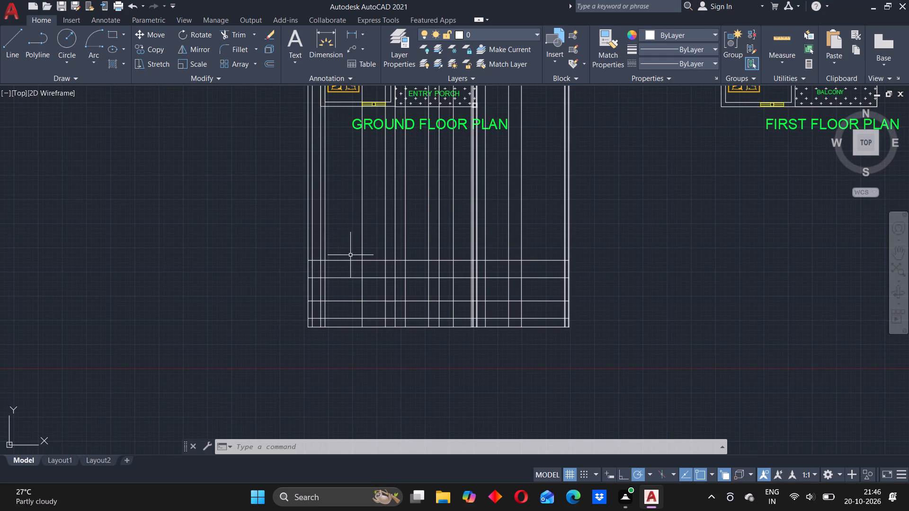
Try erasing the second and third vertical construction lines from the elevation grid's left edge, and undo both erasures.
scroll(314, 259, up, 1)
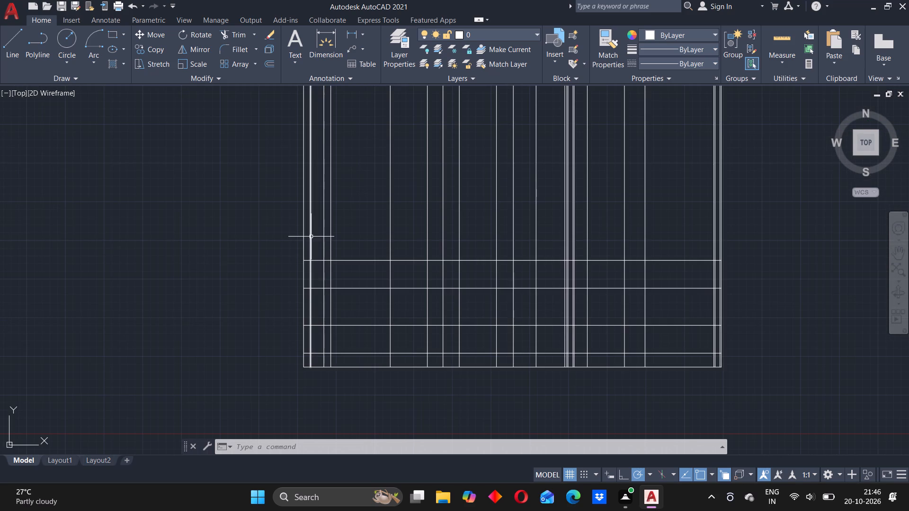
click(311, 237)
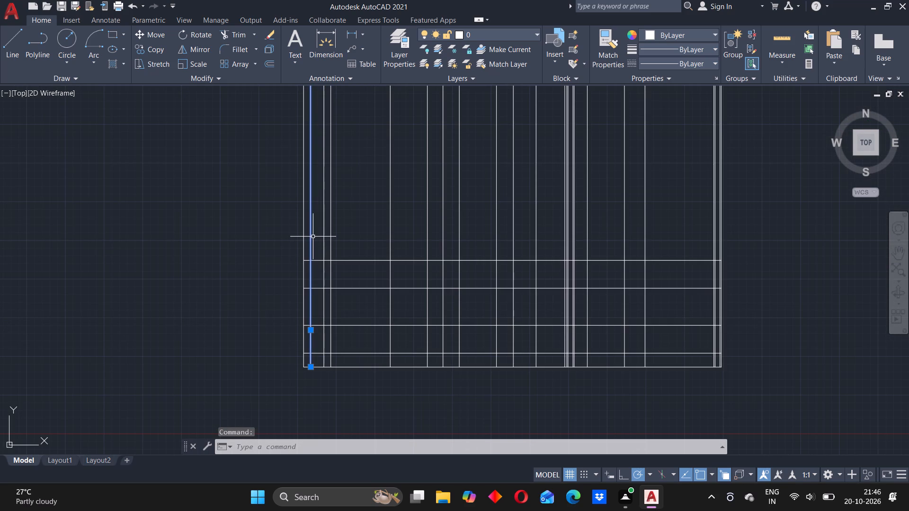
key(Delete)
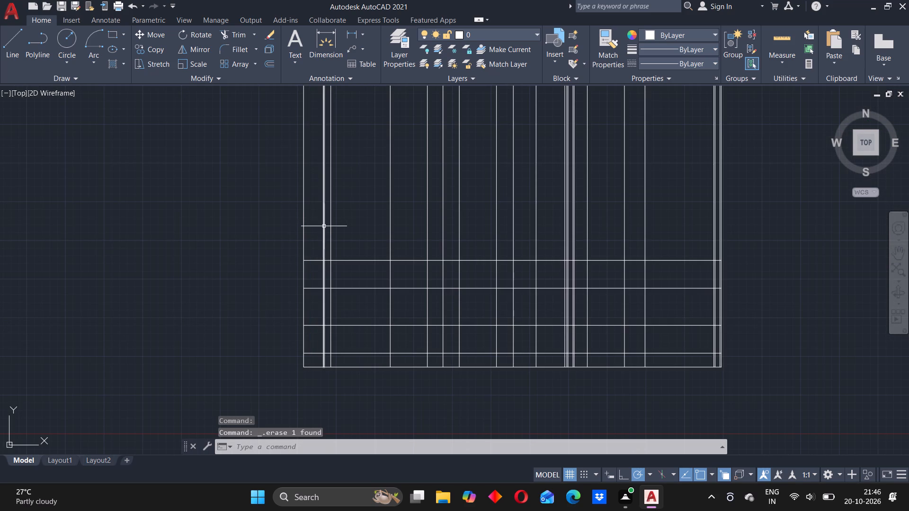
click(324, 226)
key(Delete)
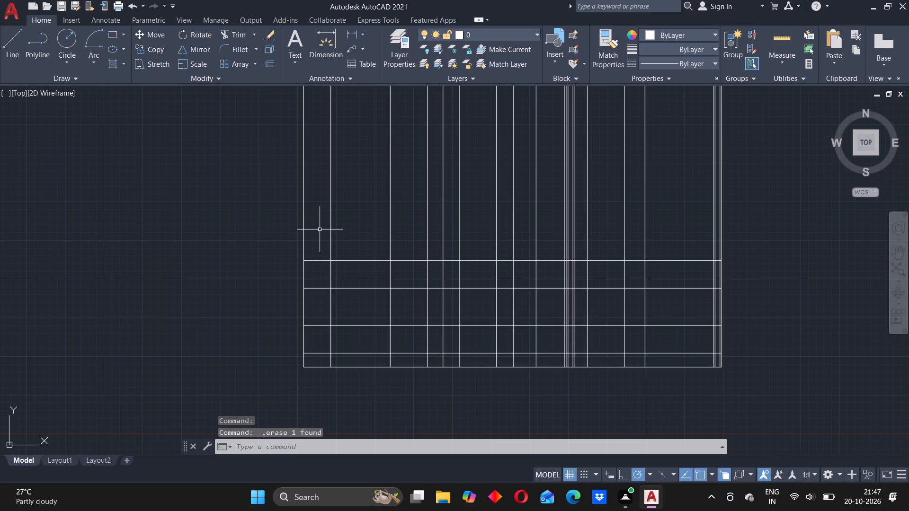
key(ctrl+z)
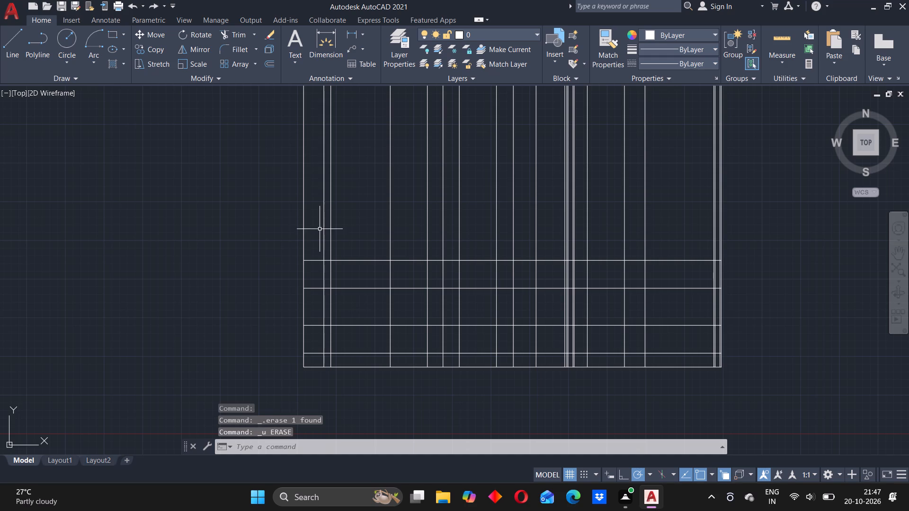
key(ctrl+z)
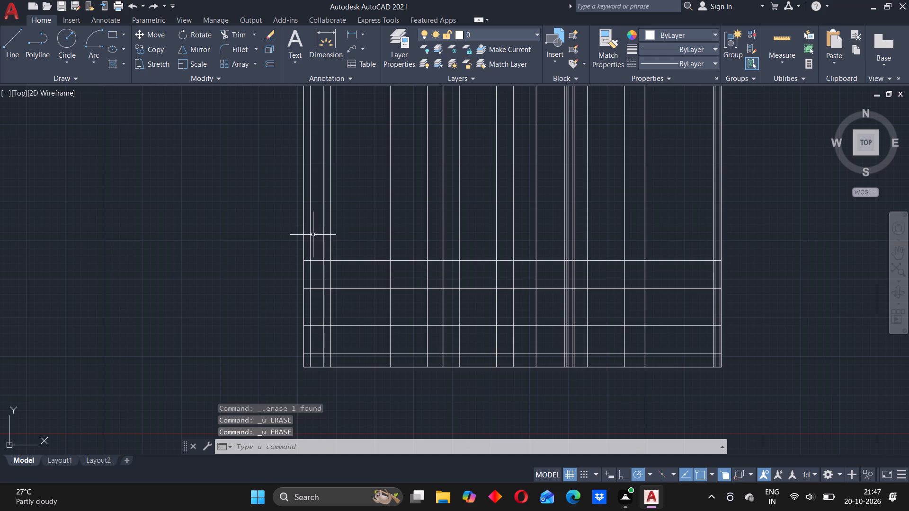
Erase the second and fourth vertical construction lines, counted from the left edge of the elevation grid.
click(312, 237)
key(Delete)
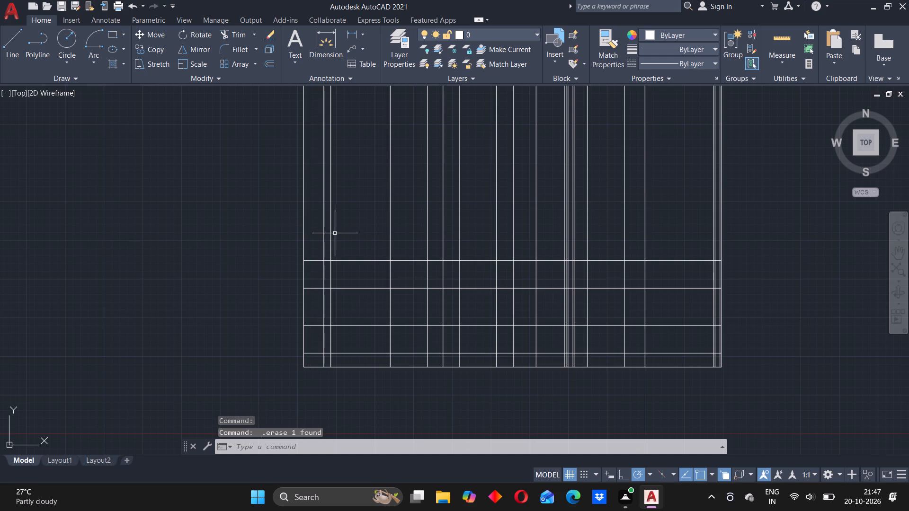
click(331, 238)
key(Delete)
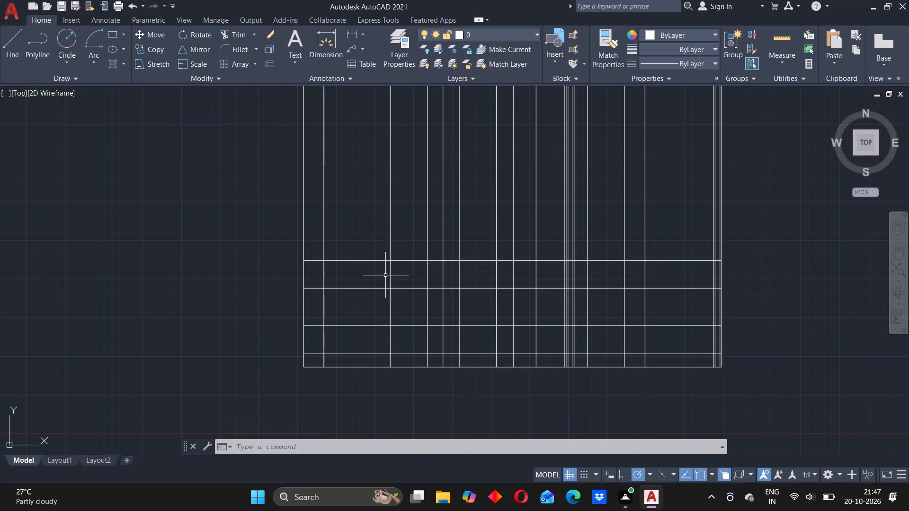
Trim the third, fourth and sixth verticals from the elevation grid's left edge between the top two level lines.
text(tr)
key(Return)
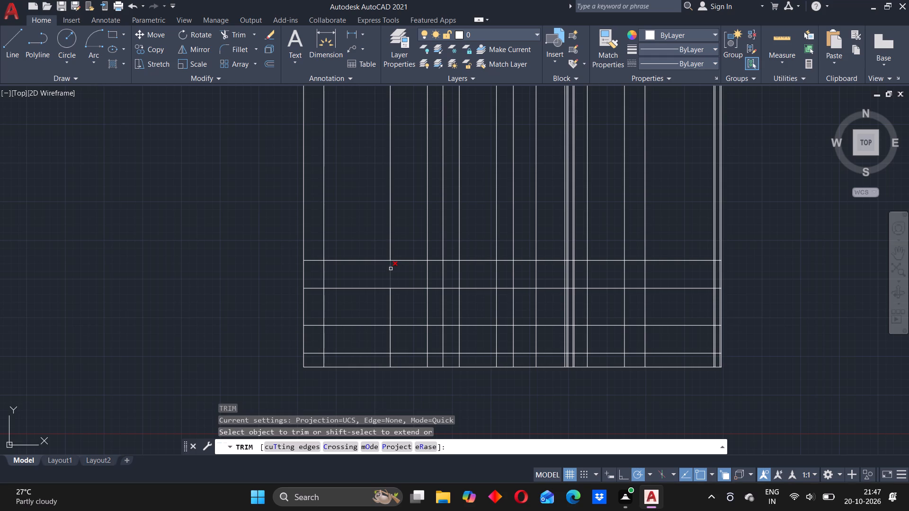
scroll(362, 239, down, 3)
scroll(358, 220, up, 1)
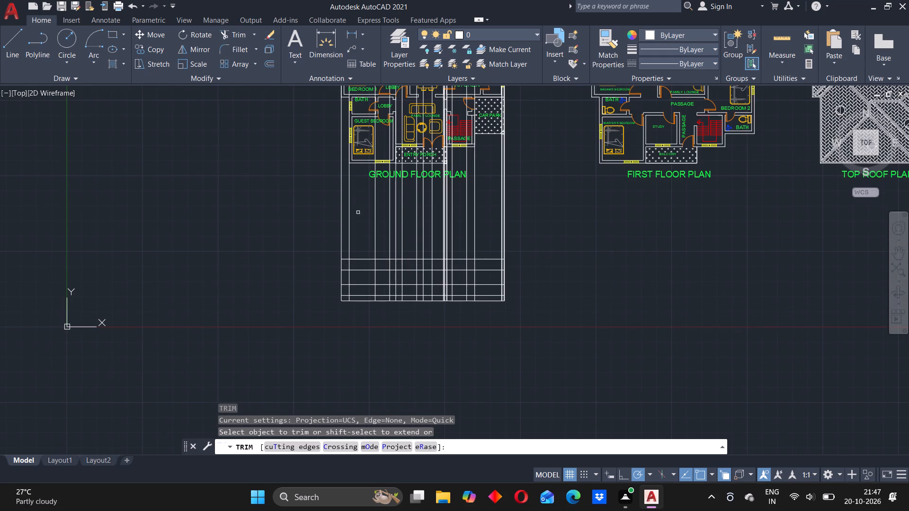
middle_drag(356, 196, 357, 215)
scroll(358, 215, up, 1)
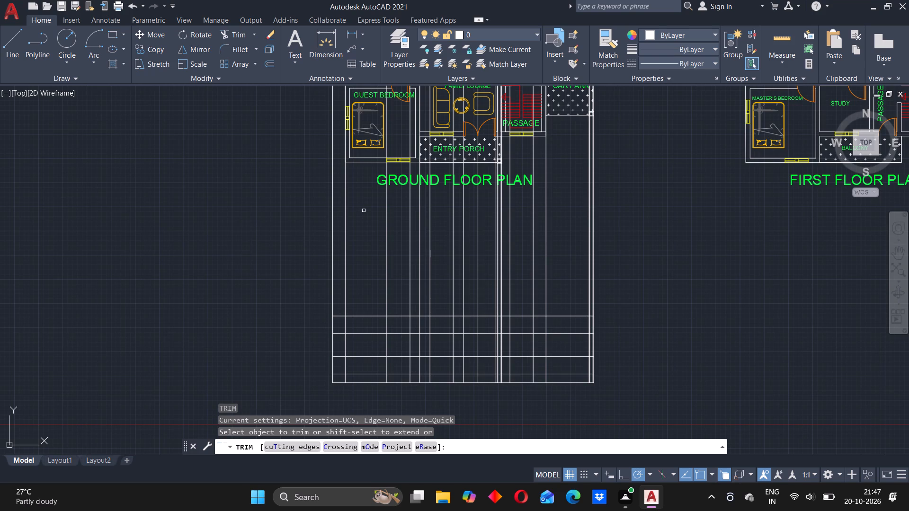
middle_drag(395, 259, 376, 190)
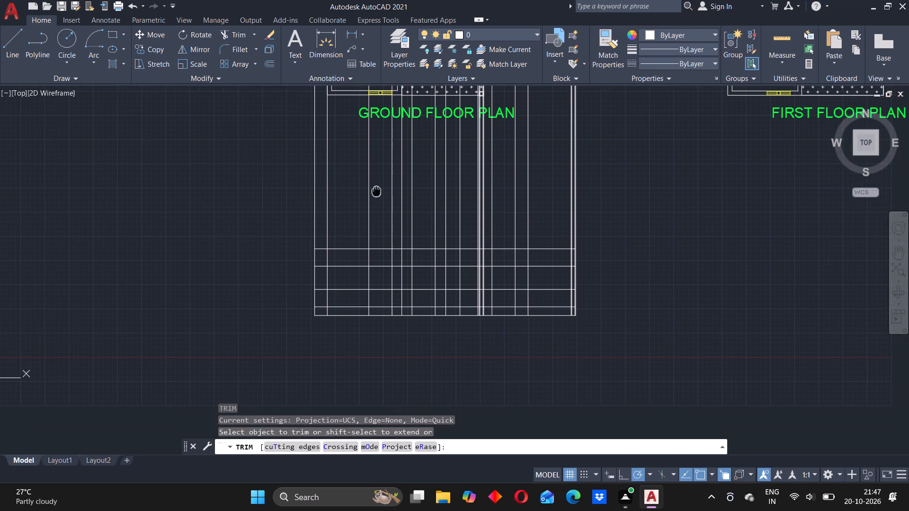
middle_drag(382, 197, 384, 220)
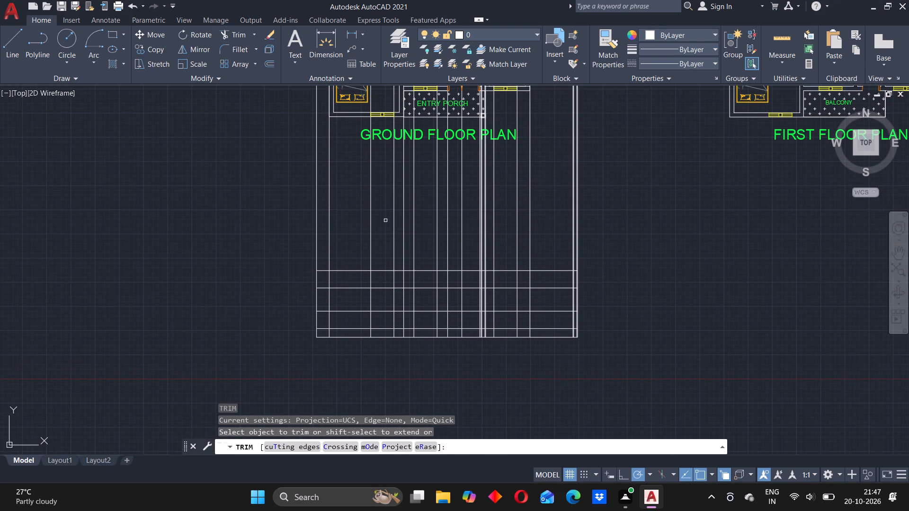
scroll(385, 220, up, 1)
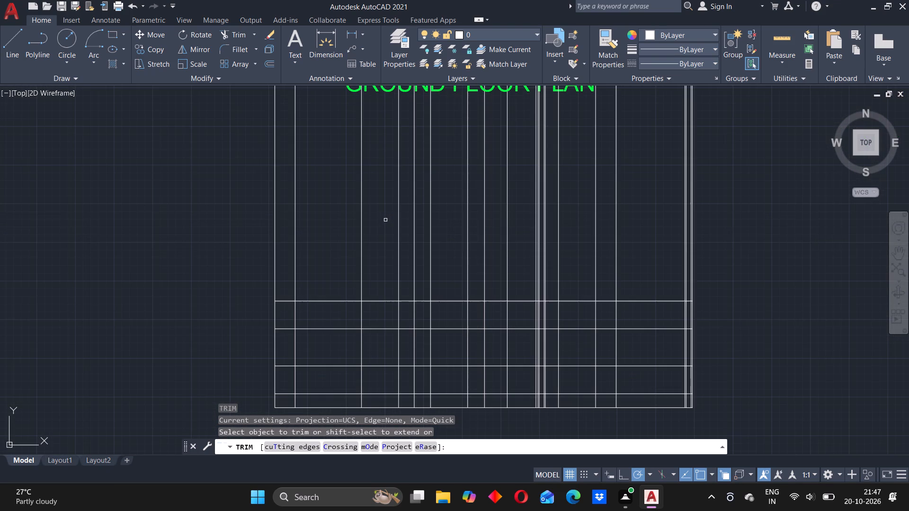
scroll(378, 232, down, 1)
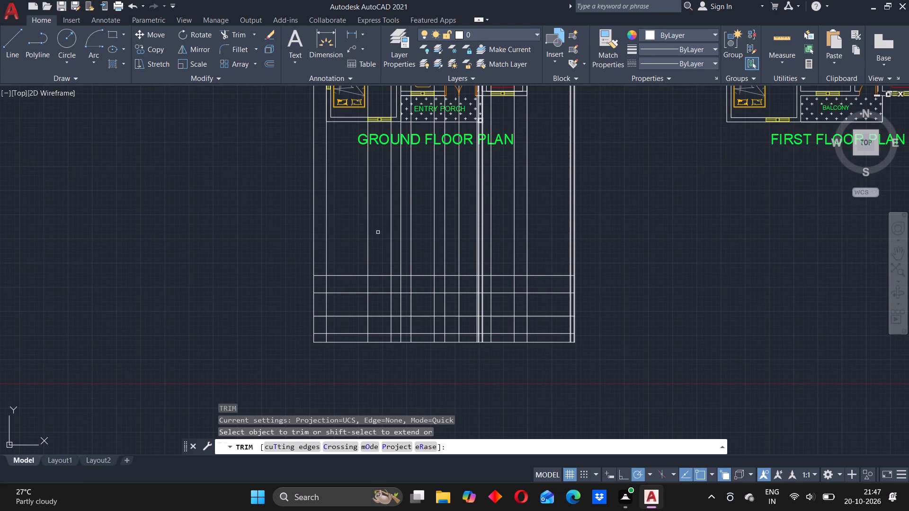
middle_drag(378, 232, 374, 150)
scroll(372, 203, up, 1)
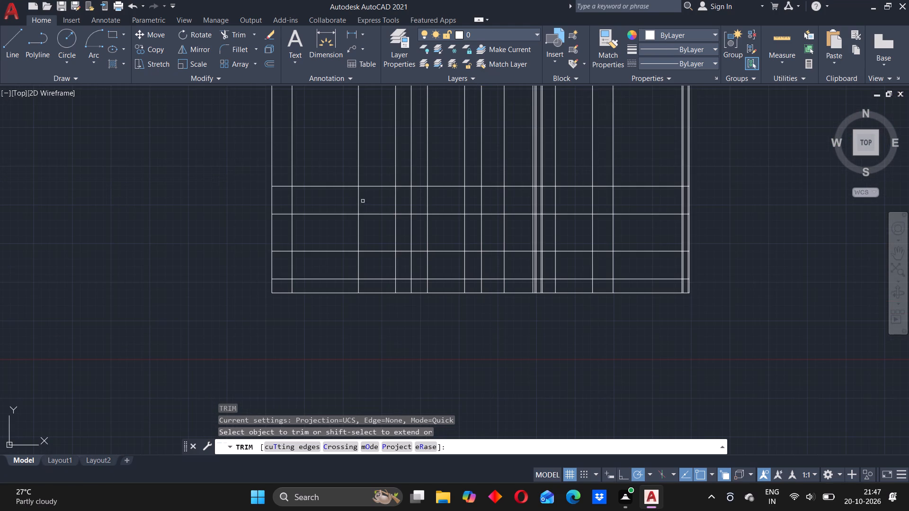
click(359, 202)
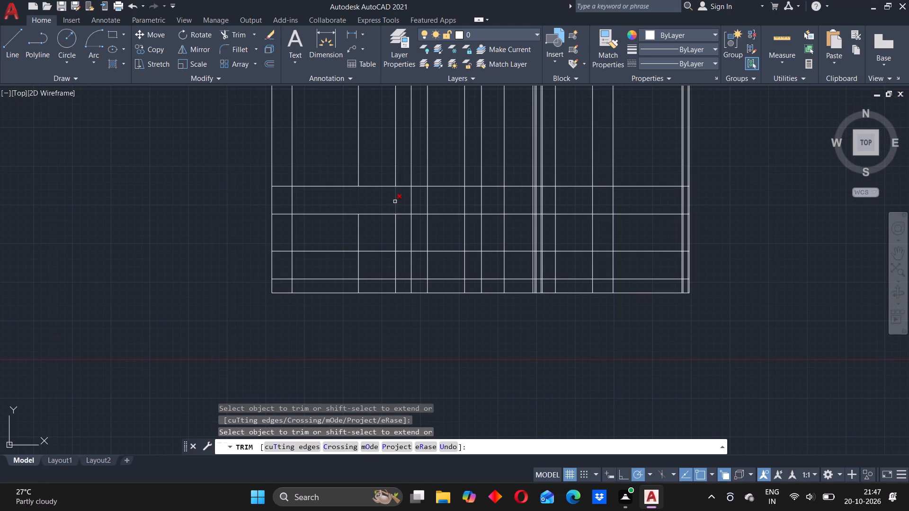
click(395, 202)
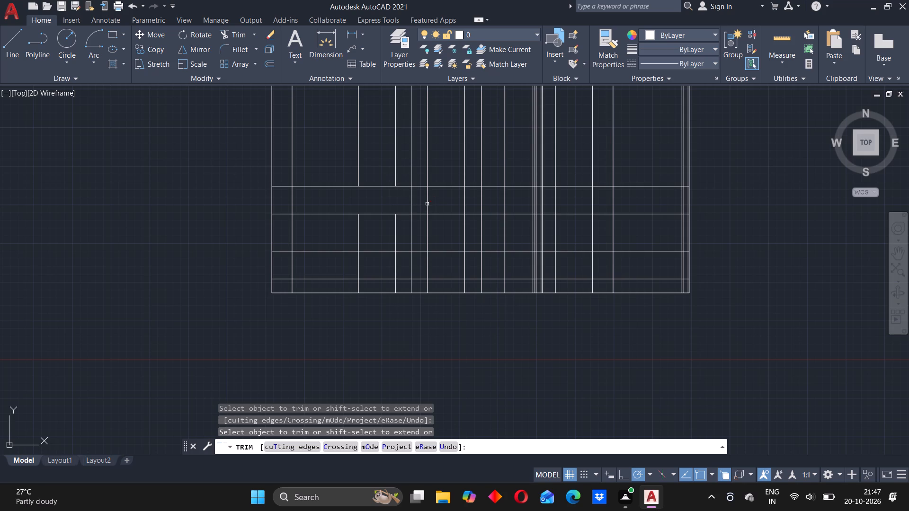
click(428, 203)
Trim the four verticals of the two left windows below the third level line, and the fourth one between the top two level lines.
click(362, 264)
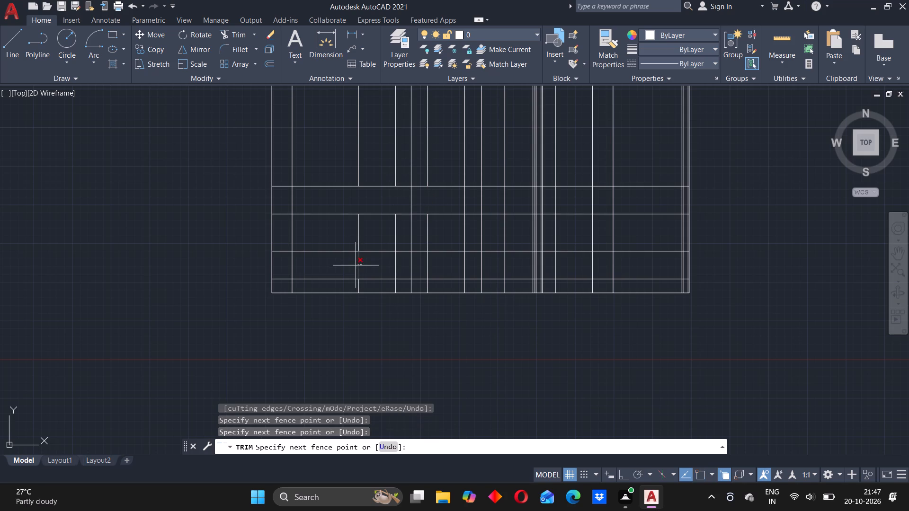
click(355, 264)
click(395, 261)
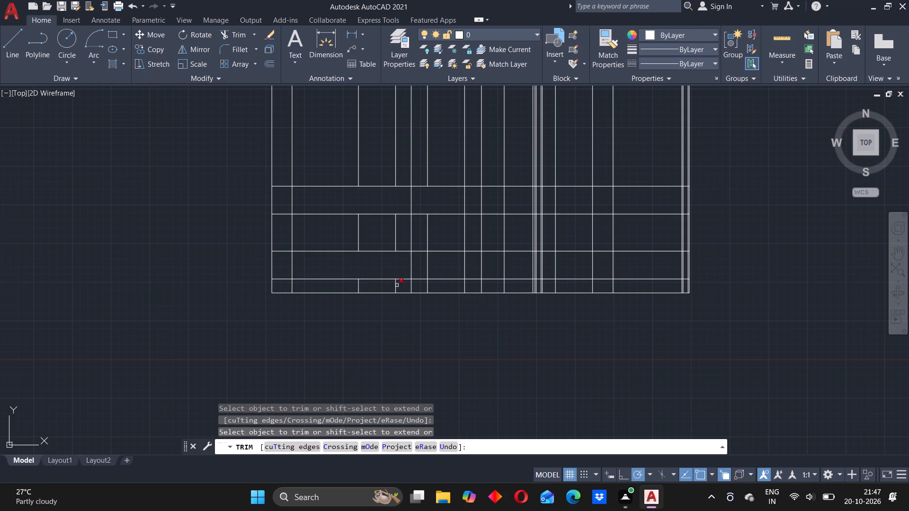
click(396, 285)
click(357, 284)
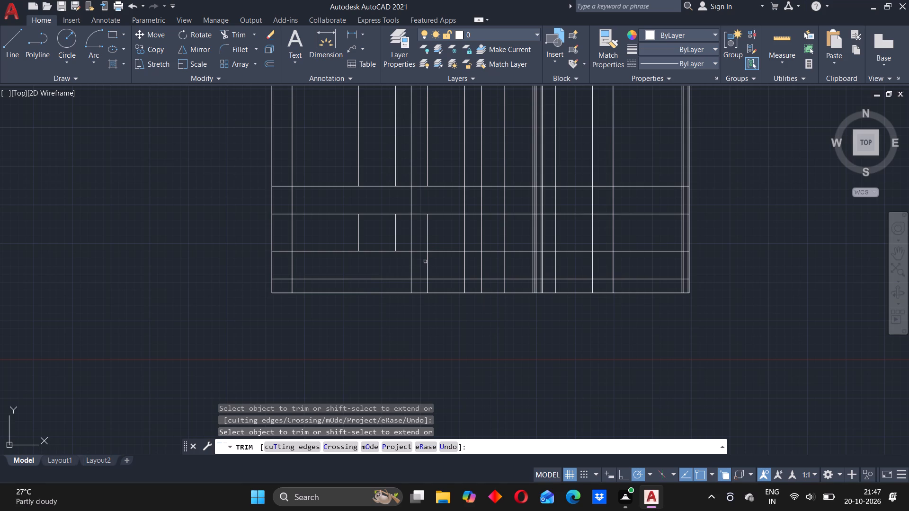
click(428, 262)
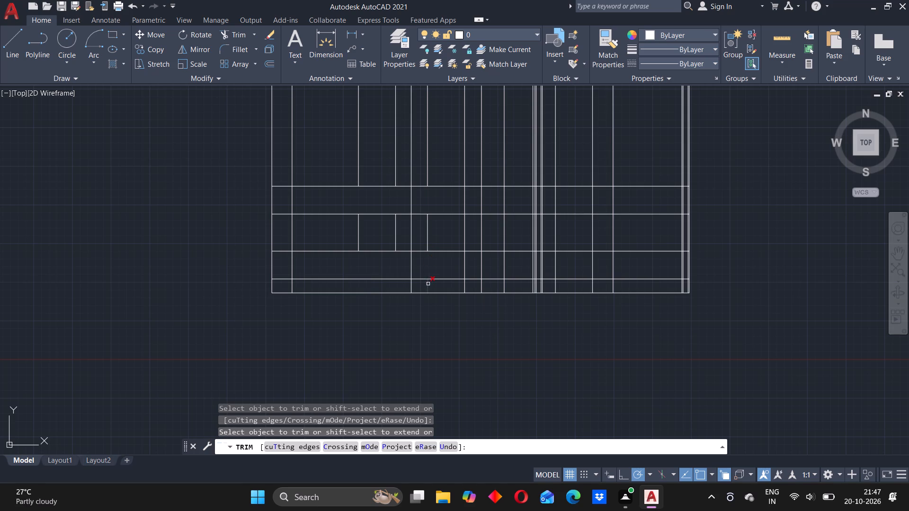
click(428, 285)
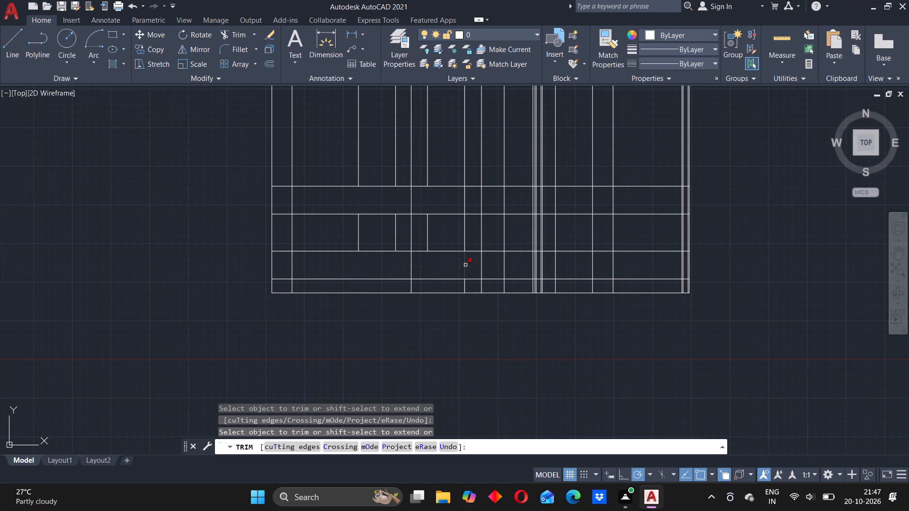
click(465, 265)
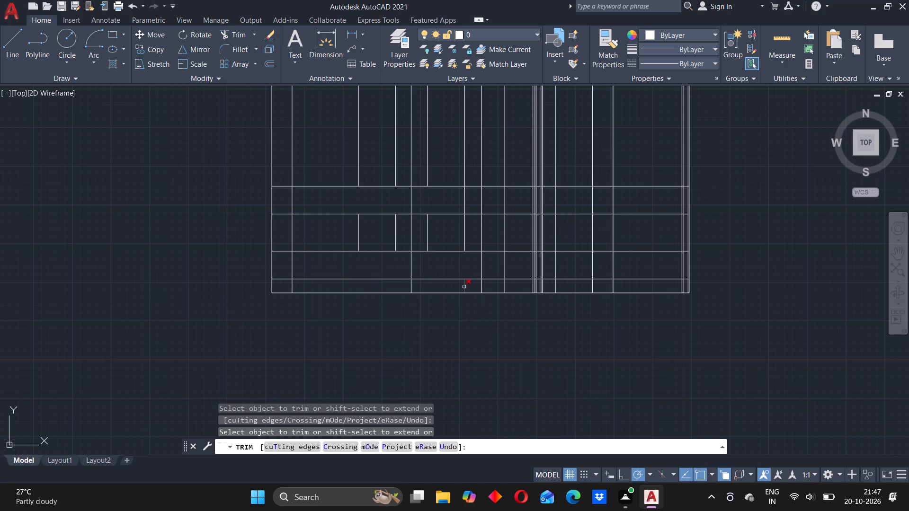
click(464, 287)
click(463, 205)
Trim the right-hand window's two verticals between the top two level lines and below the third level line.
click(555, 206)
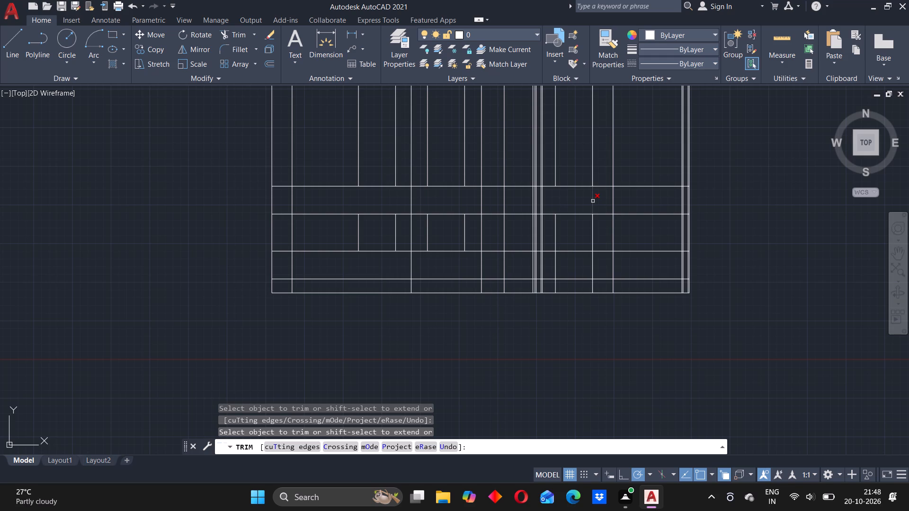
click(593, 201)
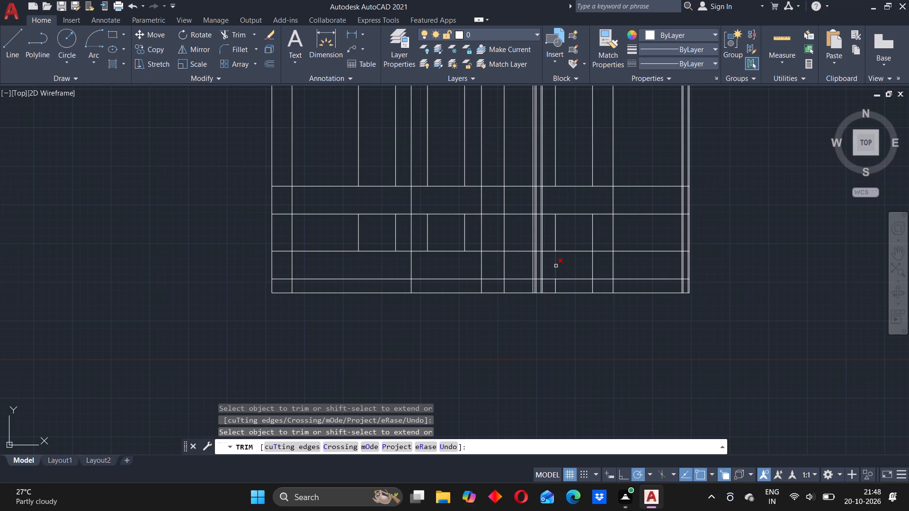
click(556, 265)
click(591, 263)
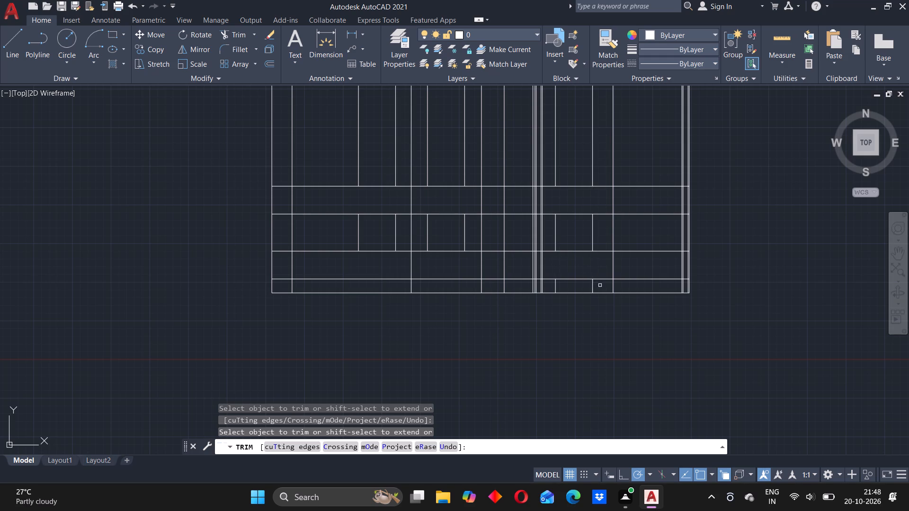
click(594, 286)
click(556, 284)
scroll(450, 215, down, 2)
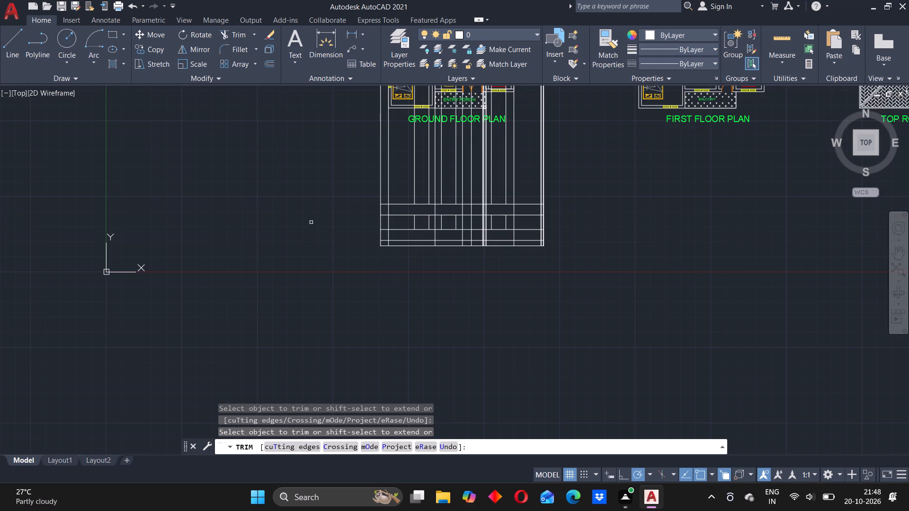
key(Escape)
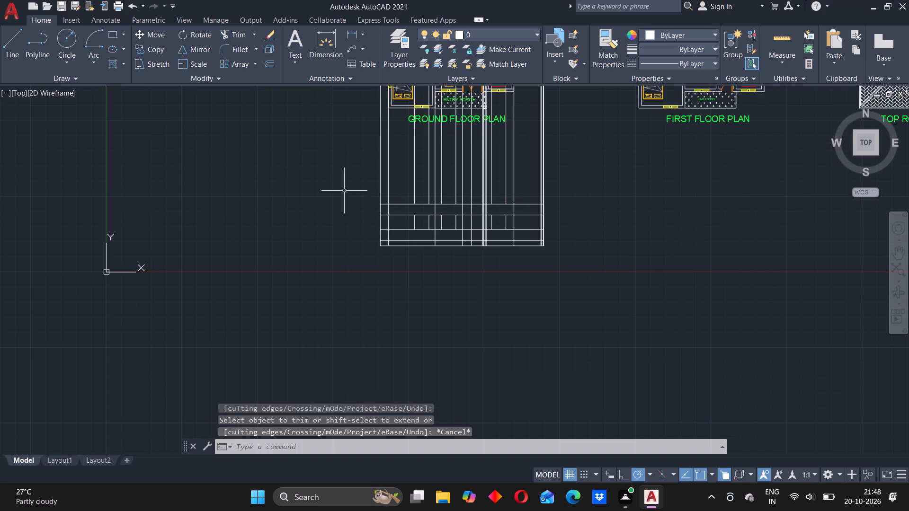
Erase the six leftover window verticals above the top level line, keeping the short segments of the three window openings.
scroll(418, 172, up, 1)
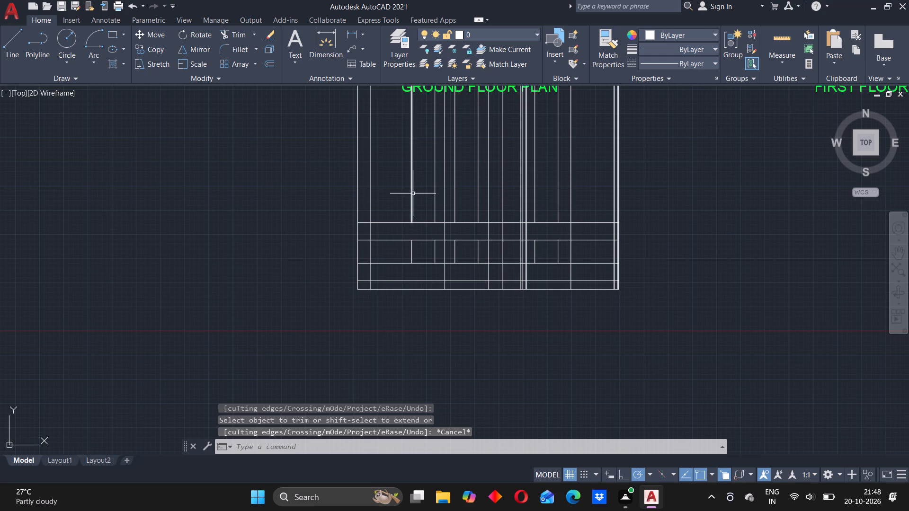
click(412, 194)
key(Delete)
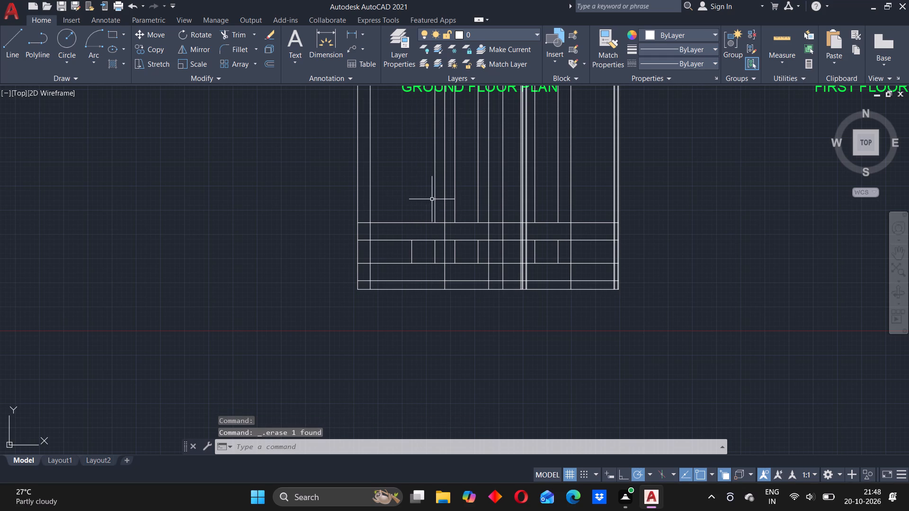
click(435, 202)
key(Delete)
click(454, 205)
key(Delete)
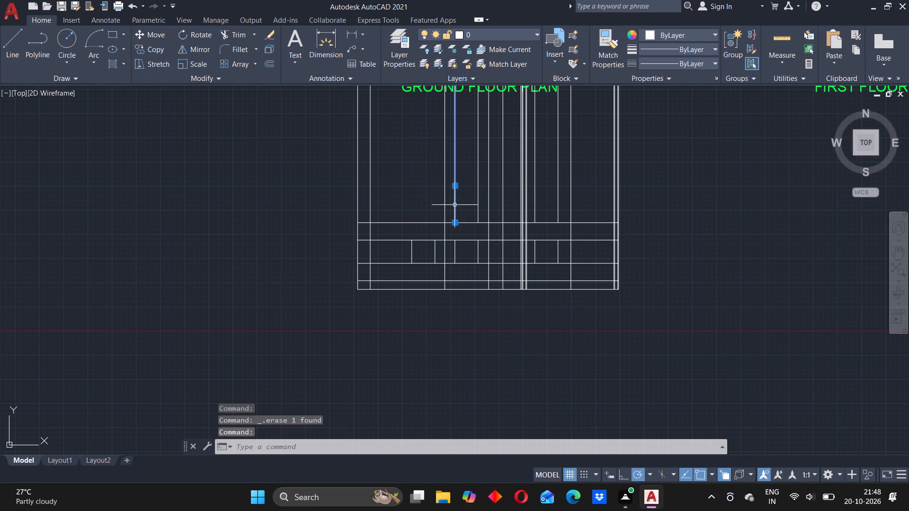
click(477, 205)
key(Delete)
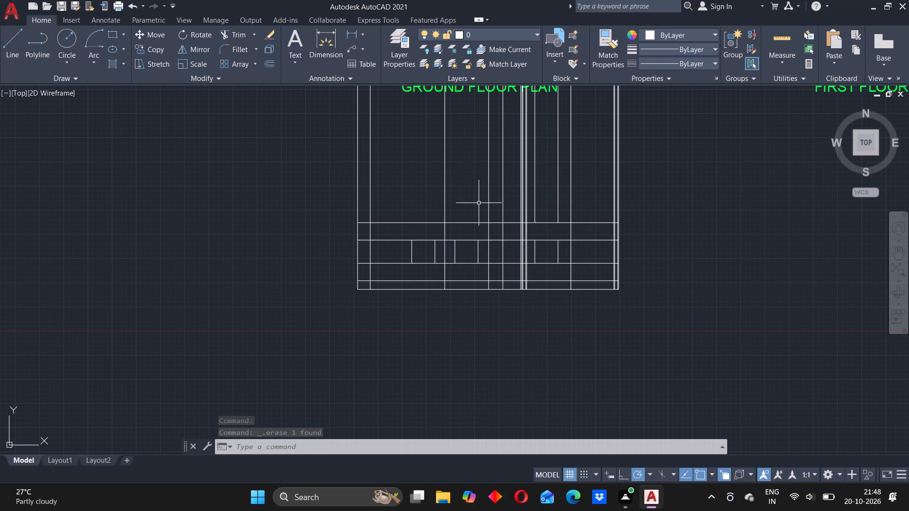
scroll(552, 198, up, 2)
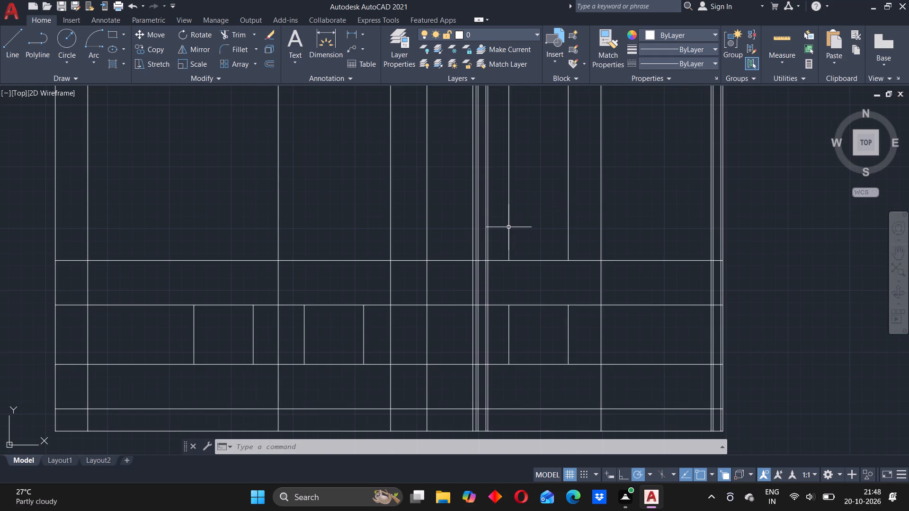
click(508, 228)
key(Delete)
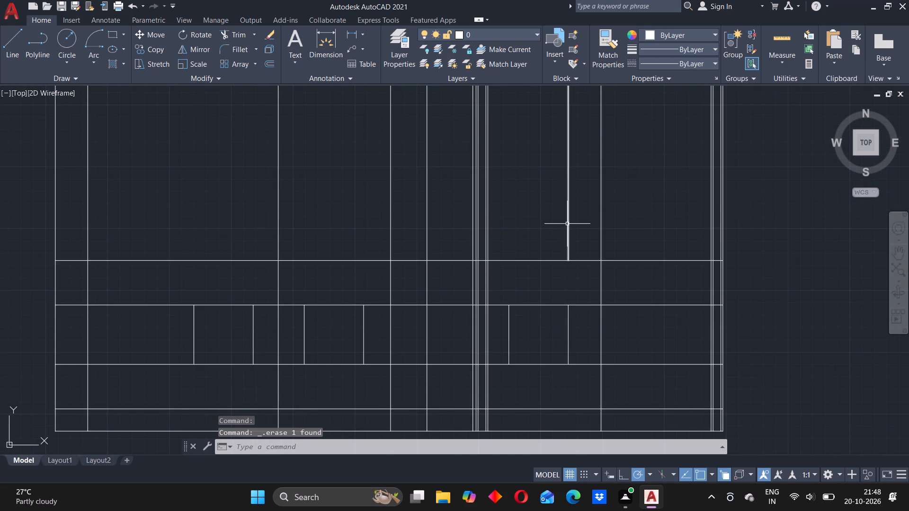
click(567, 224)
key(Delete)
Trim the third level line beside and between the two left windows, keeping it only as their bottom edges up to the neighbouring verticals.
scroll(535, 216, down, 1)
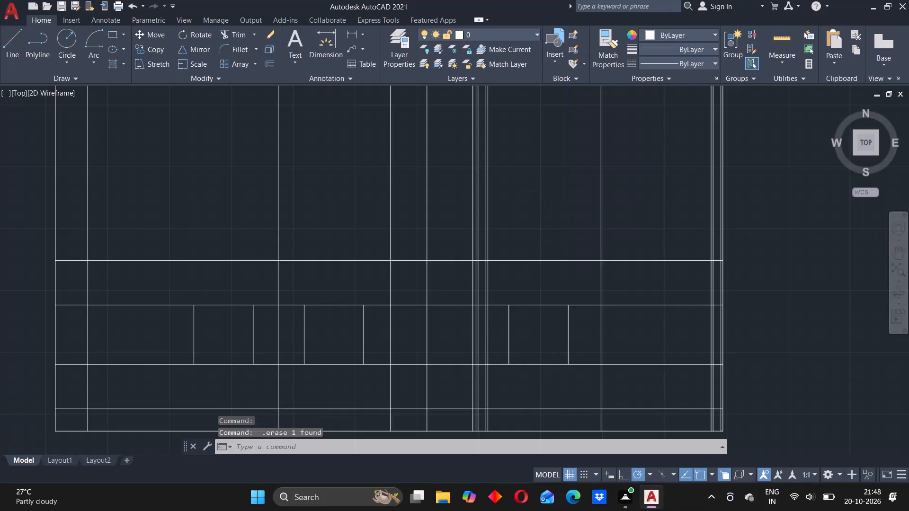
scroll(535, 216, down, 1)
middle_drag(450, 207, 451, 219)
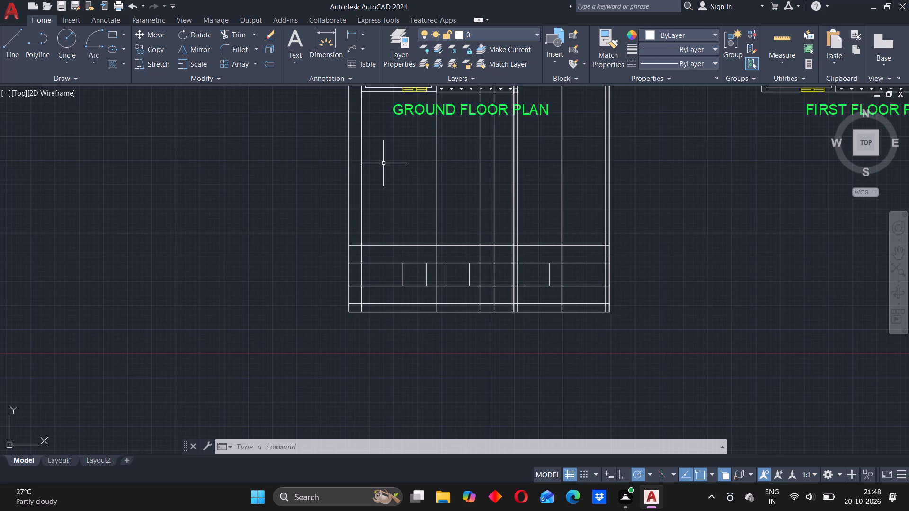
scroll(384, 163, down, 1)
scroll(411, 195, up, 1)
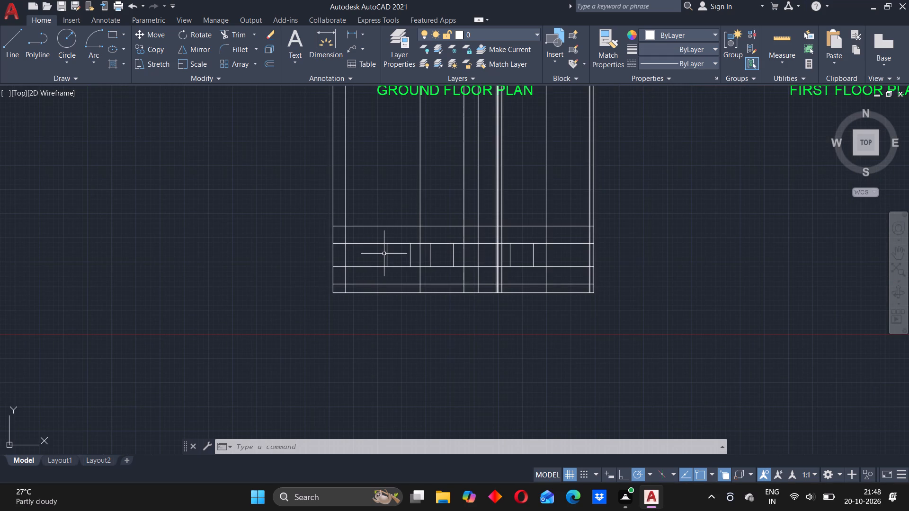
key(t)
key(r)
key(Return)
click(375, 267)
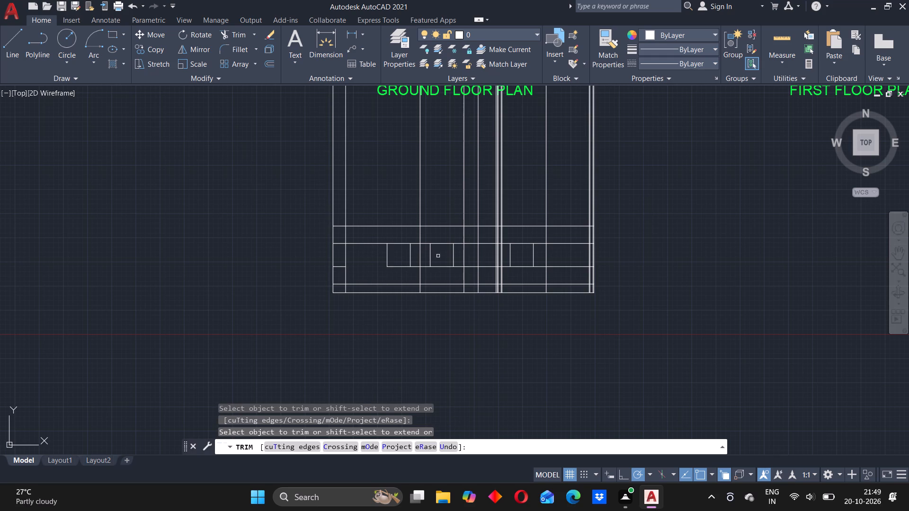
scroll(431, 262, up, 1)
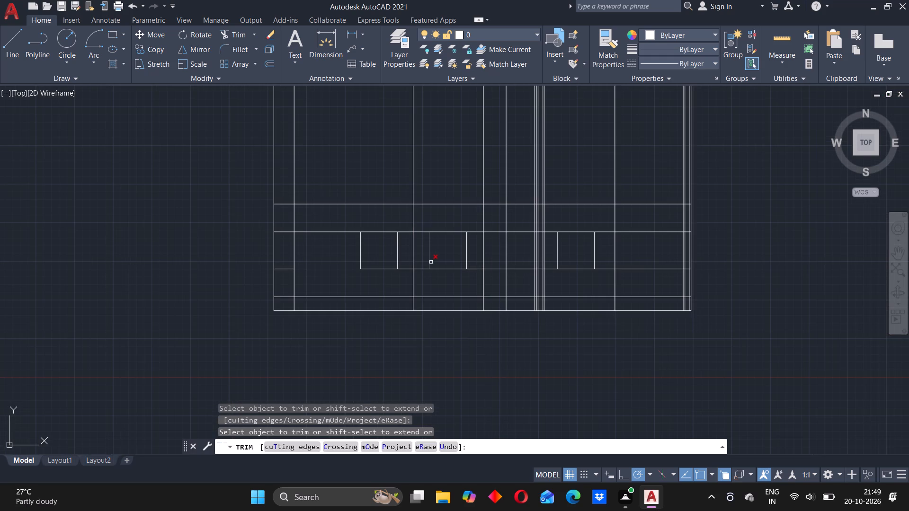
scroll(422, 275, up, 2)
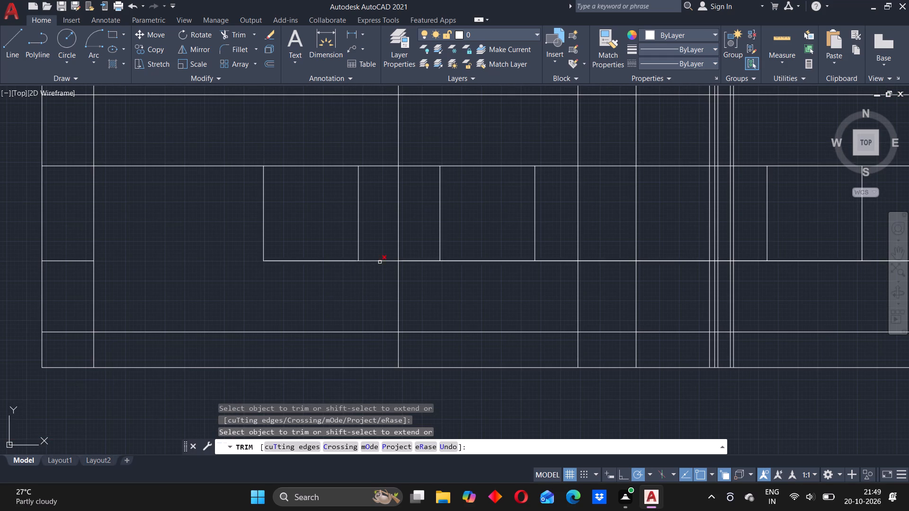
click(380, 261)
click(420, 263)
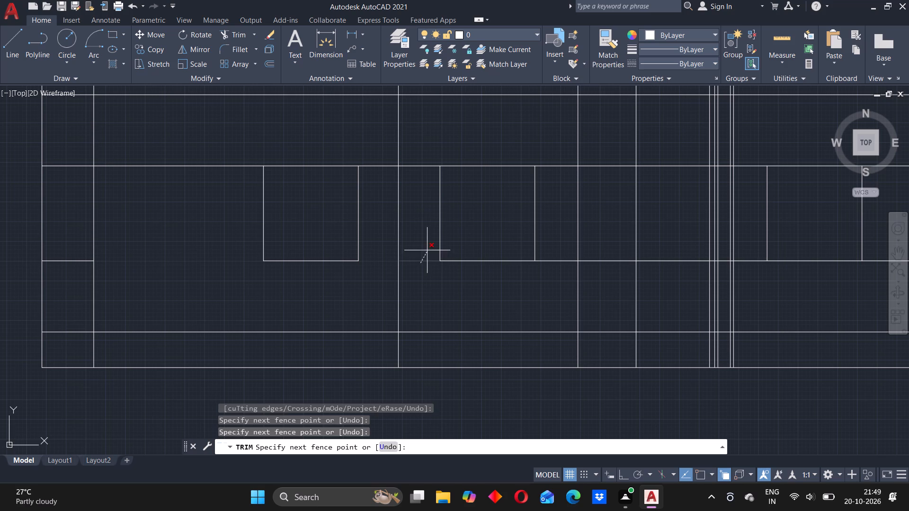
click(427, 250)
drag(557, 278, 553, 216)
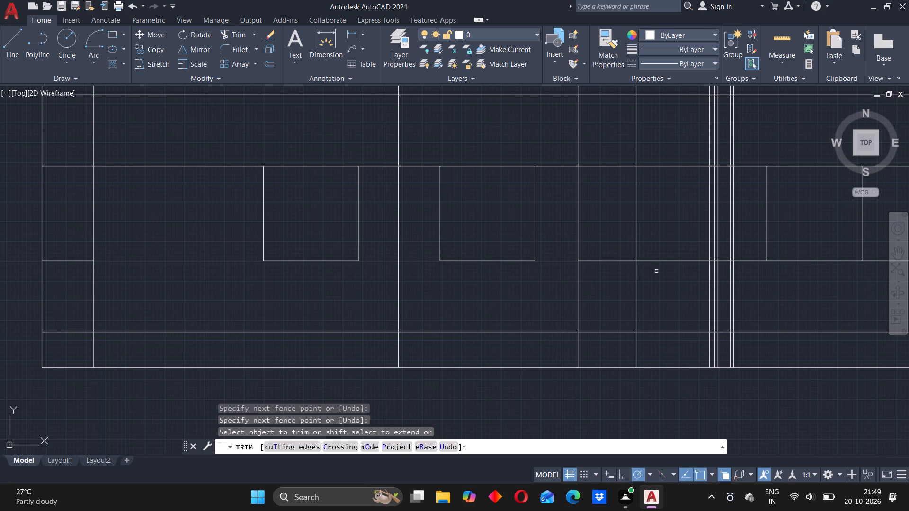
Trim the third level line on both sides of the right-hand window up to the neighbouring verticals, keeping its bottom edge.
drag(749, 271, 749, 249)
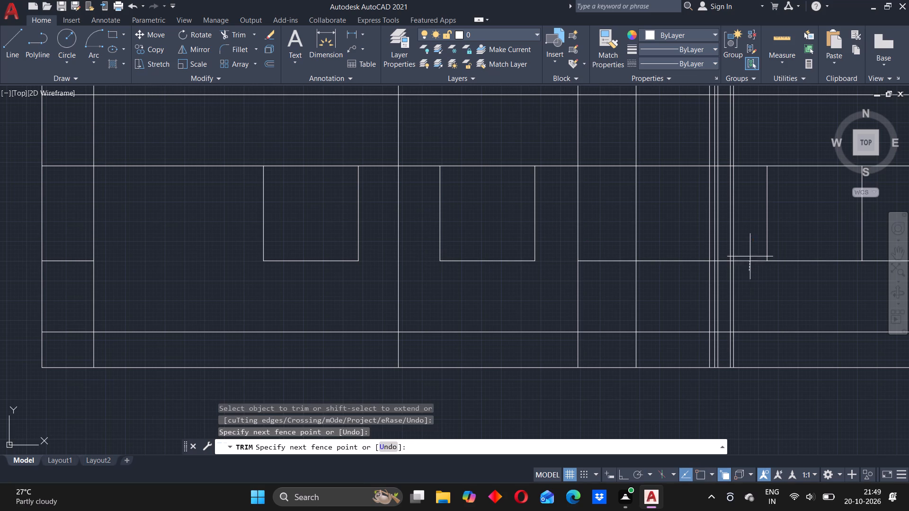
drag(749, 249, 748, 235)
middle_drag(817, 264, 626, 235)
drag(687, 244, 694, 217)
scroll(690, 202, down, 2)
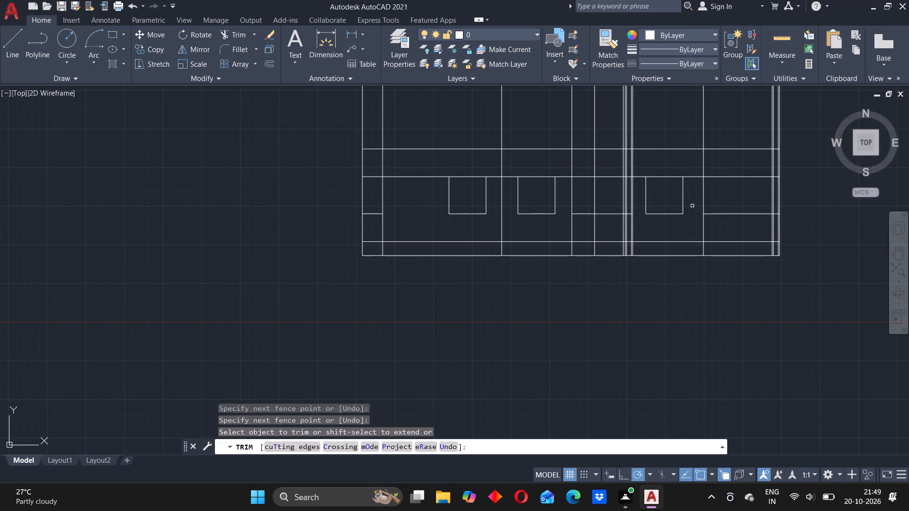
key(Escape)
Erase the three leftover pieces of the third level line outside the windows: right end, middle and left end.
click(714, 215)
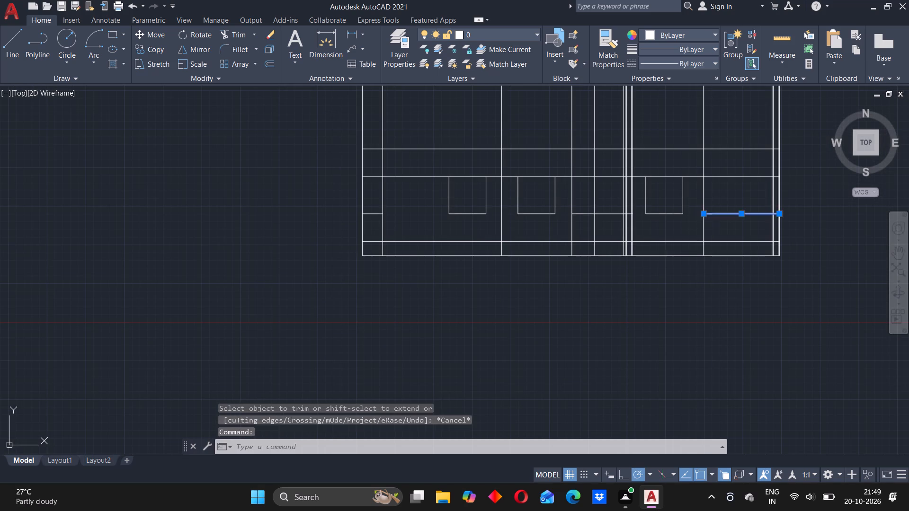
key(Delete)
click(615, 214)
key(Delete)
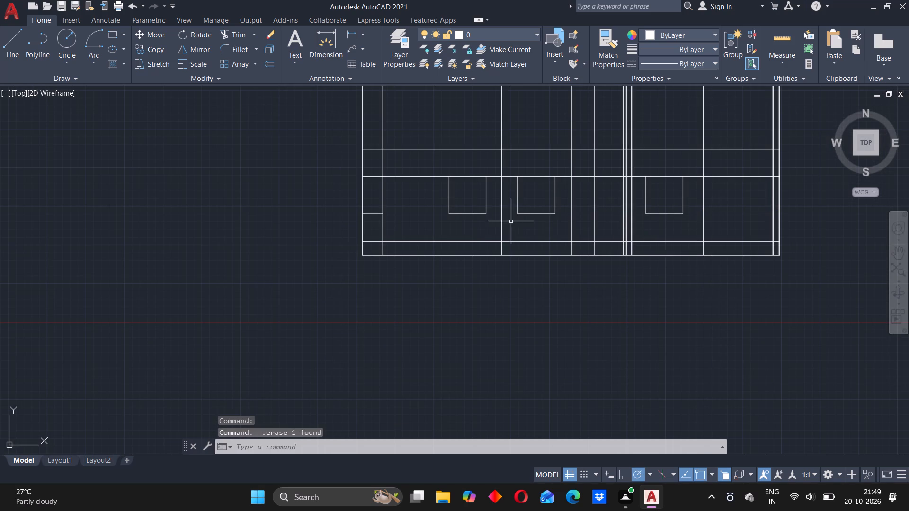
click(371, 212)
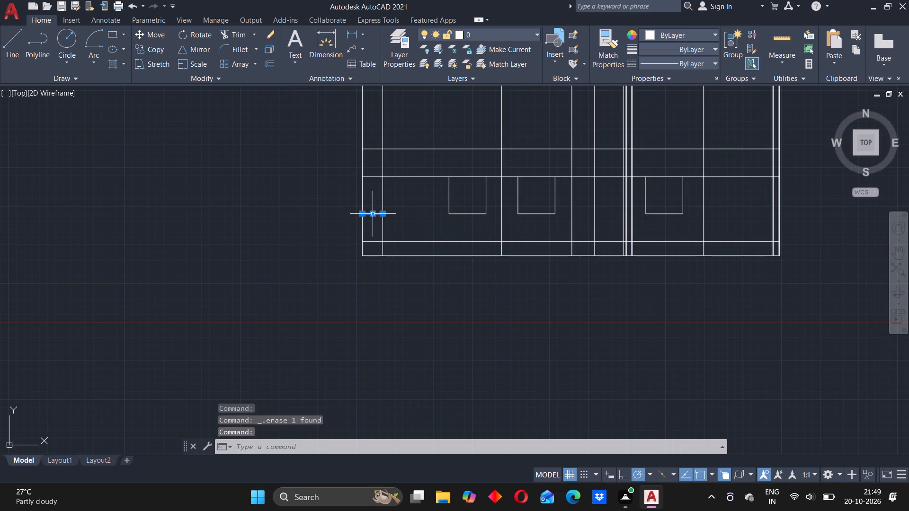
key(Delete)
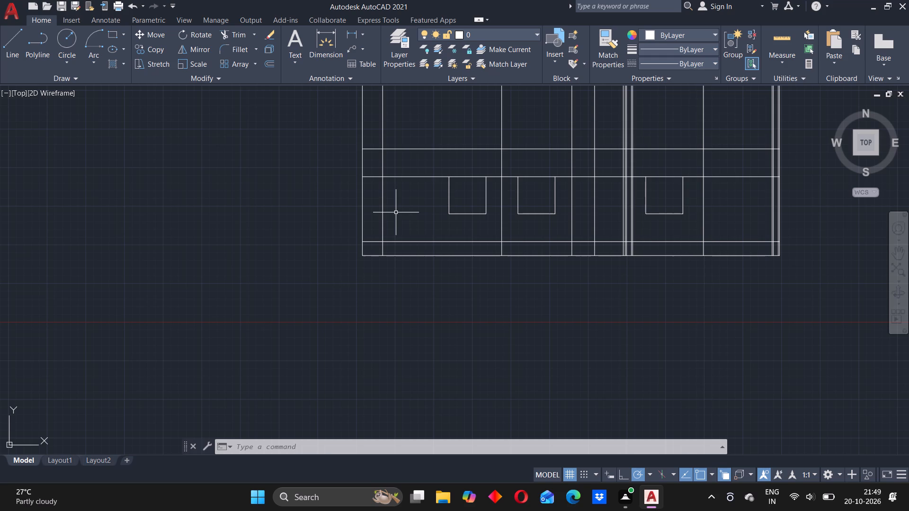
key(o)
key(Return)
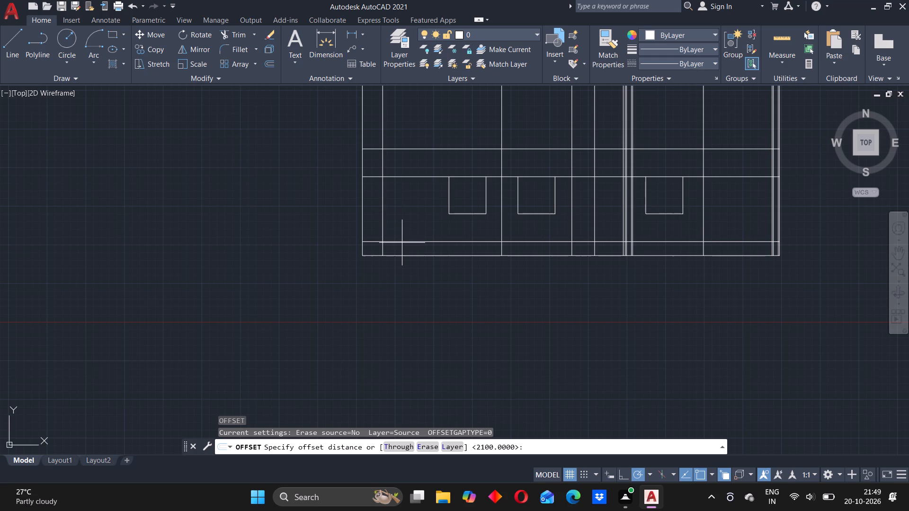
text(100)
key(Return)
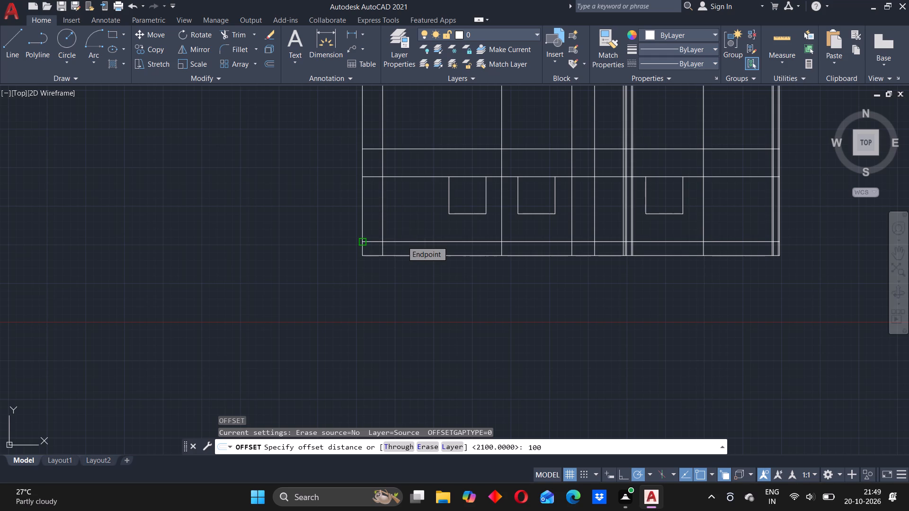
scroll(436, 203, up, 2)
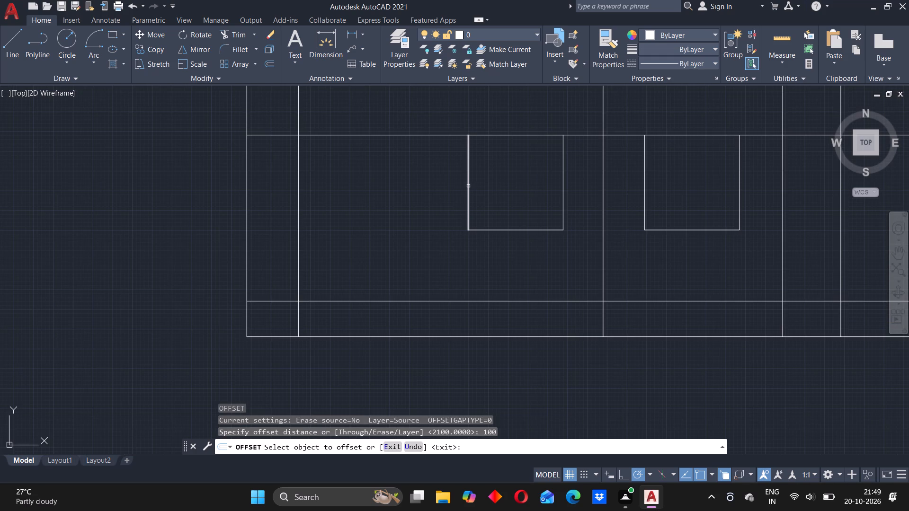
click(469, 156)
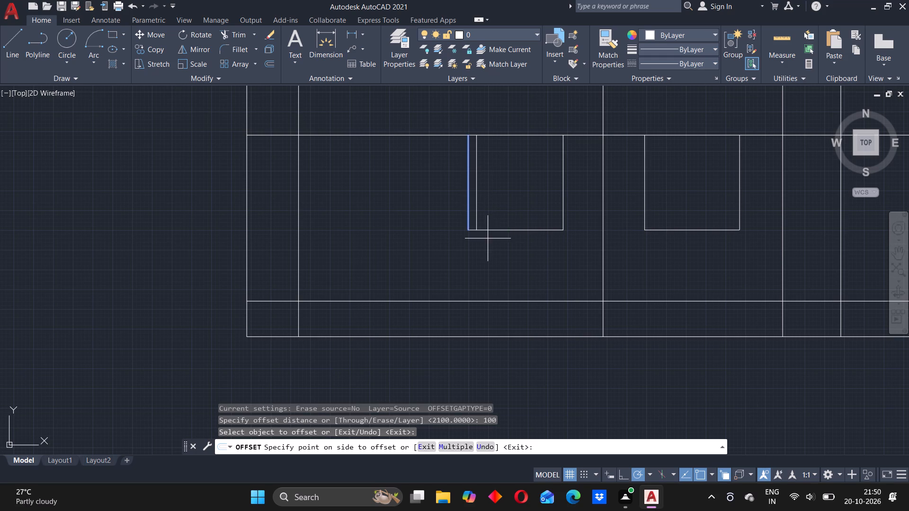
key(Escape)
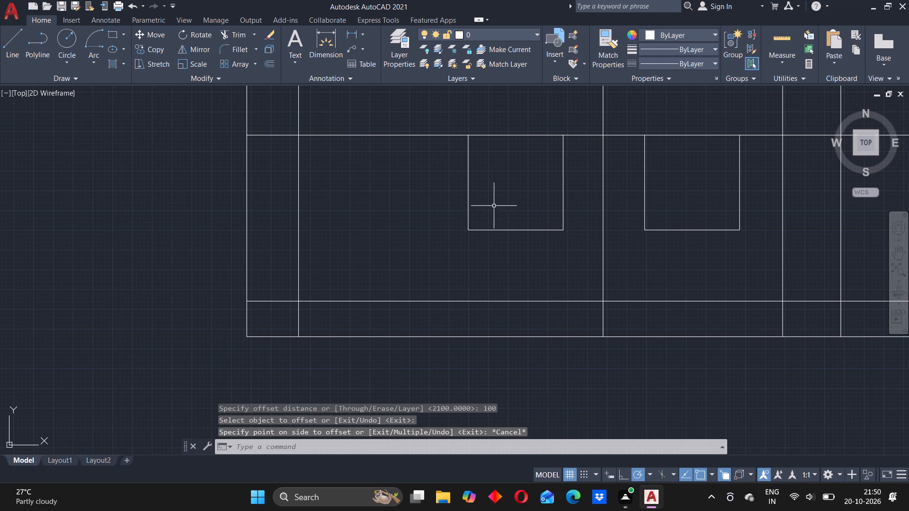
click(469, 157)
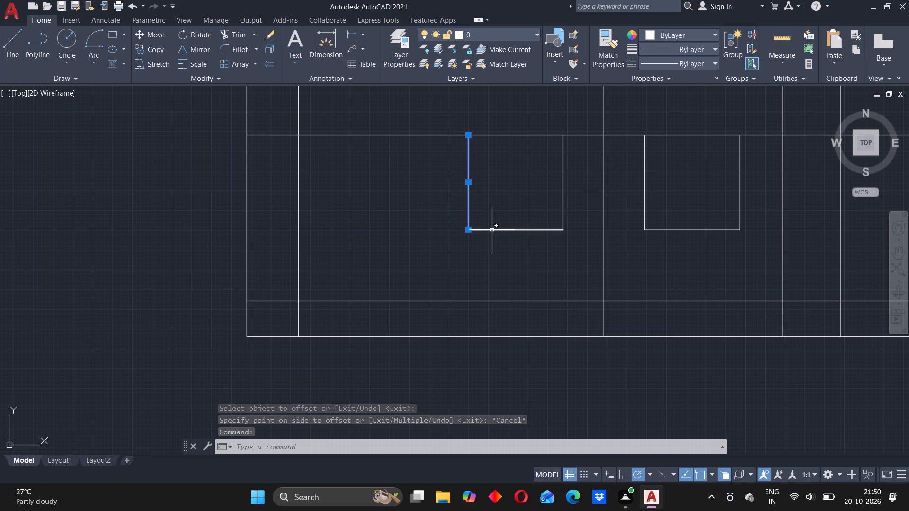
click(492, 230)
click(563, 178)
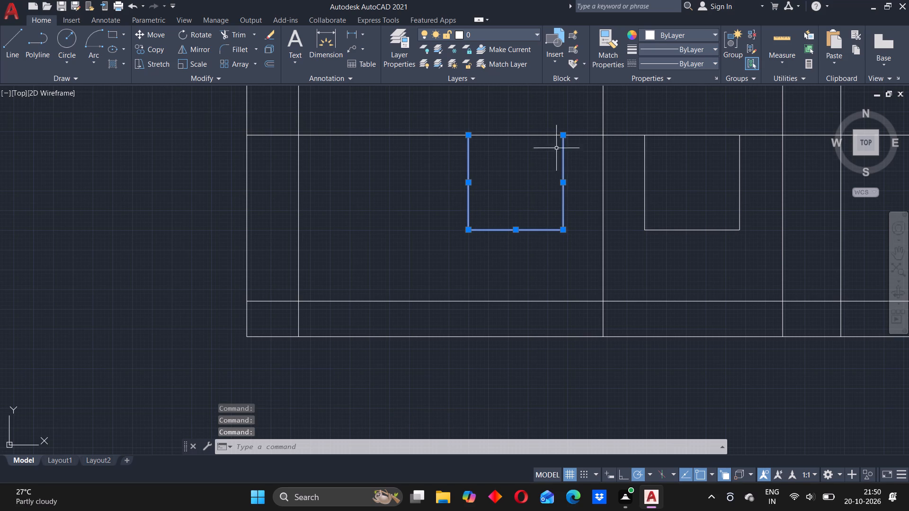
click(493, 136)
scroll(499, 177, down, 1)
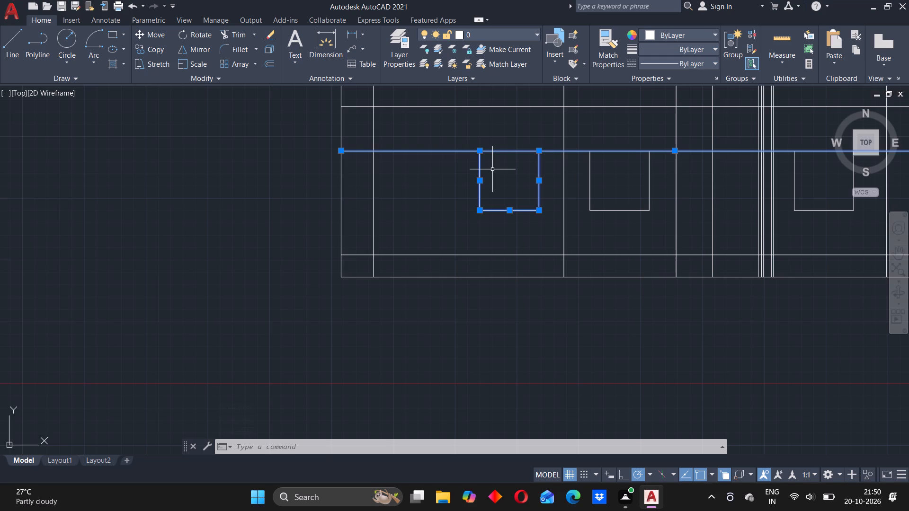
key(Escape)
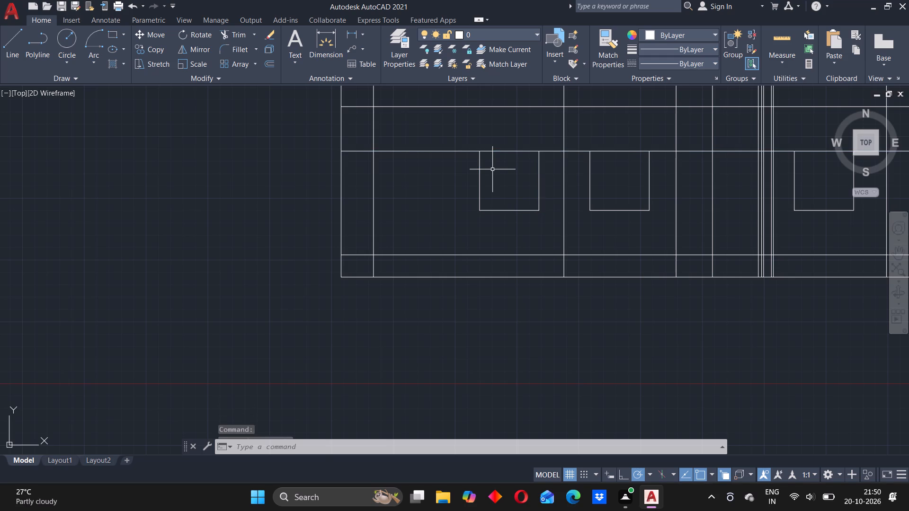
Draw a separate top-edge line across each of the two left windows, corner to corner along the second level line.
key(l)
key(Return)
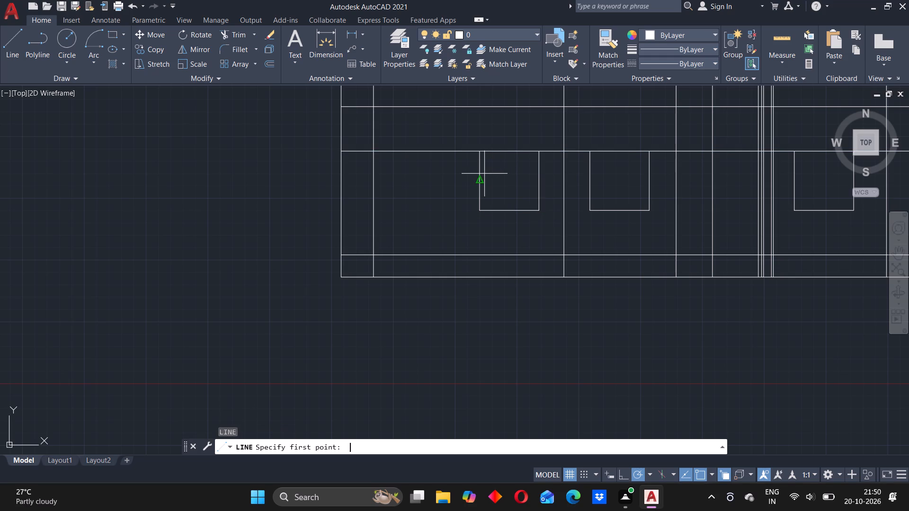
click(477, 154)
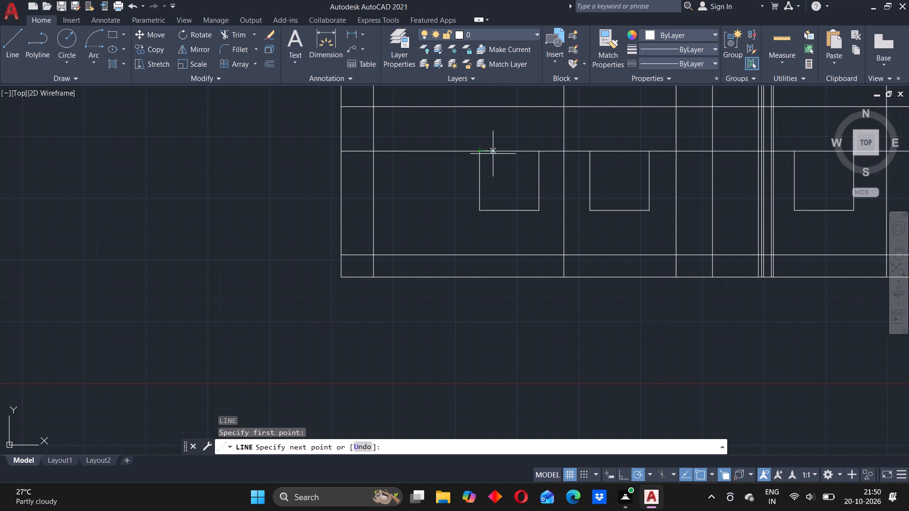
click(539, 151)
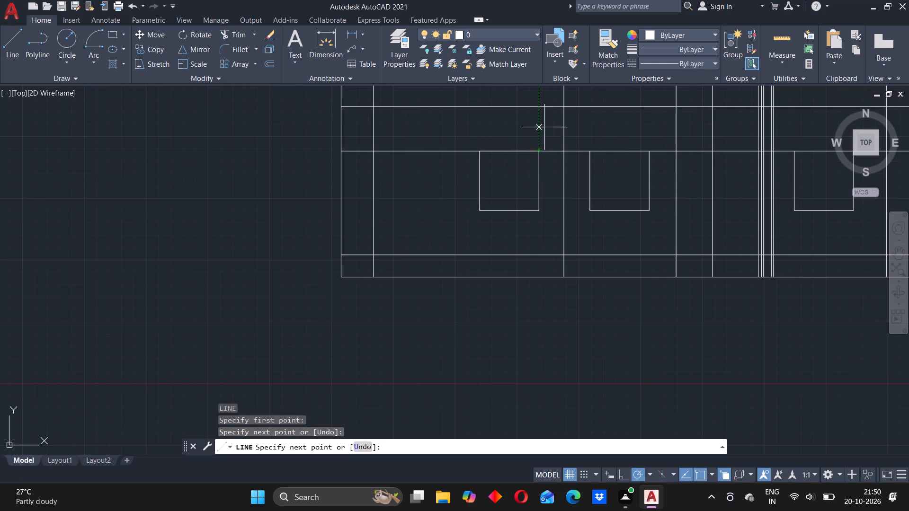
key(Escape)
key(l)
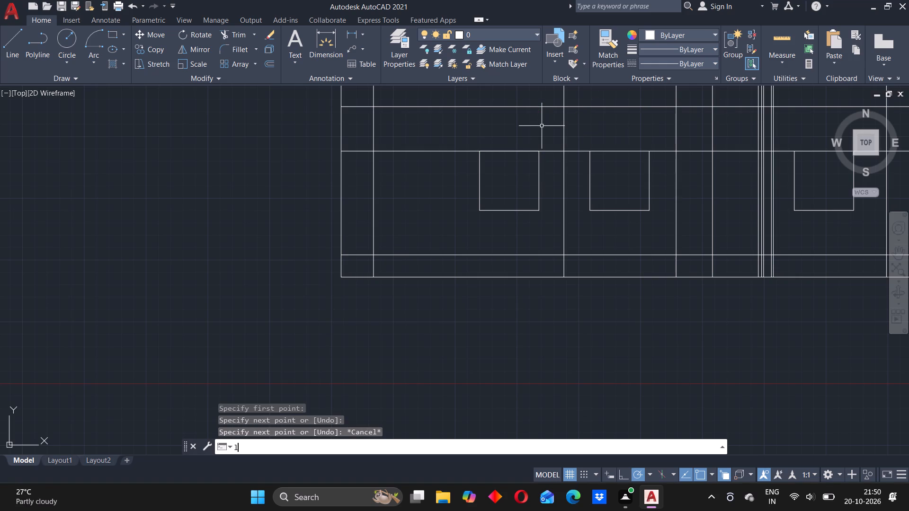
key(Return)
scroll(578, 167, up, 2)
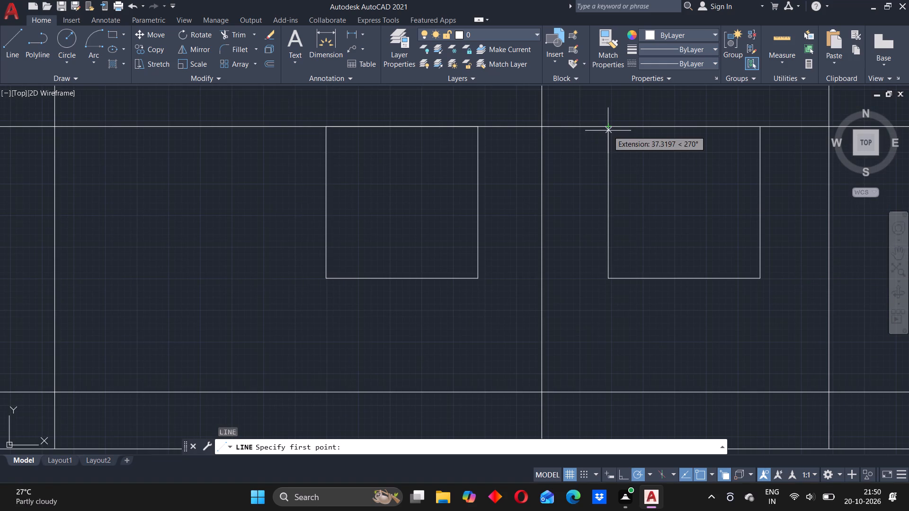
click(607, 126)
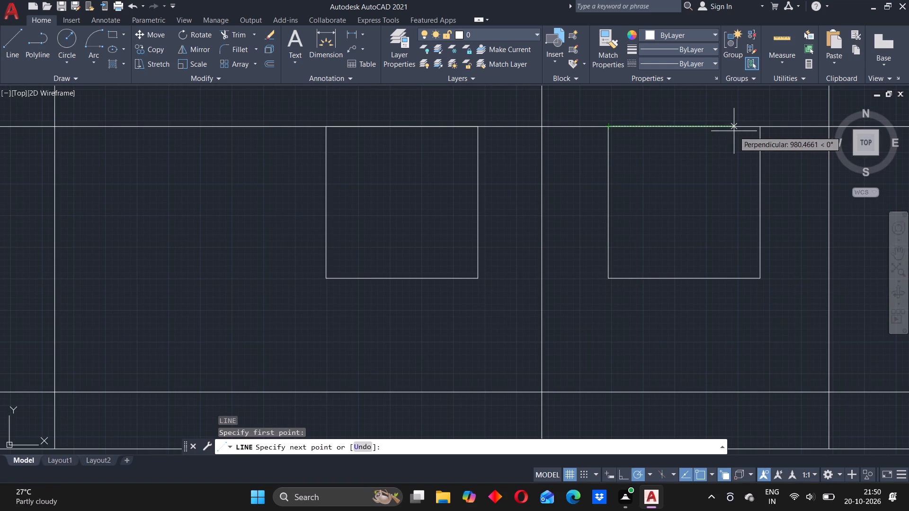
click(759, 127)
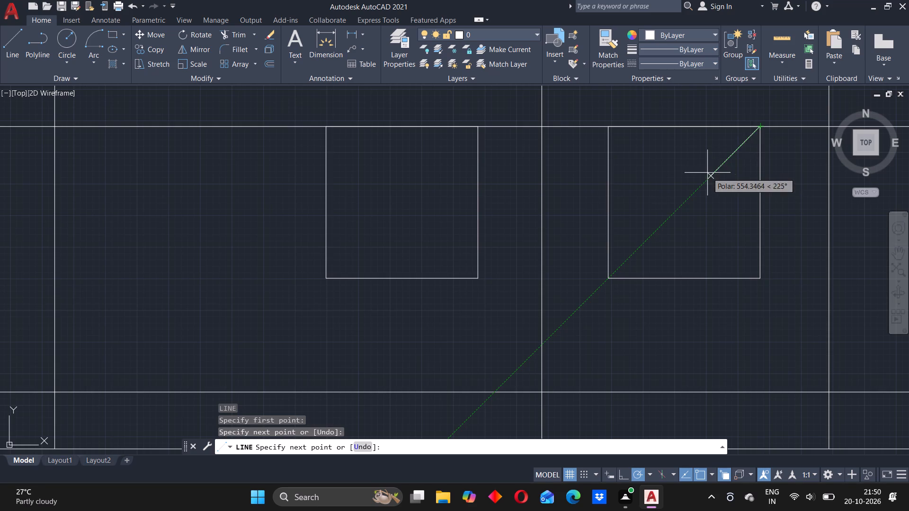
scroll(707, 173, down, 2)
middle_drag(756, 194, 473, 168)
key(Escape)
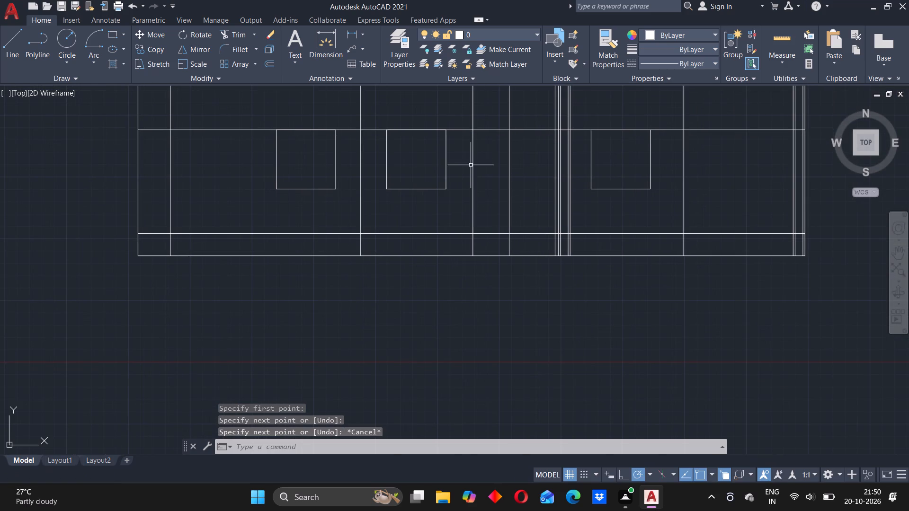
Draw a separate top-edge line across the right-hand window, corner to corner along the second level line.
key(Return)
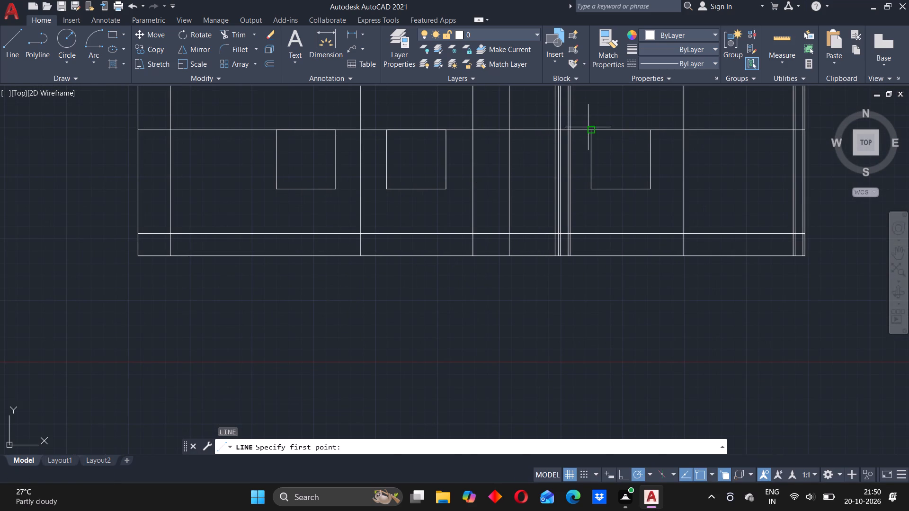
click(594, 132)
click(654, 132)
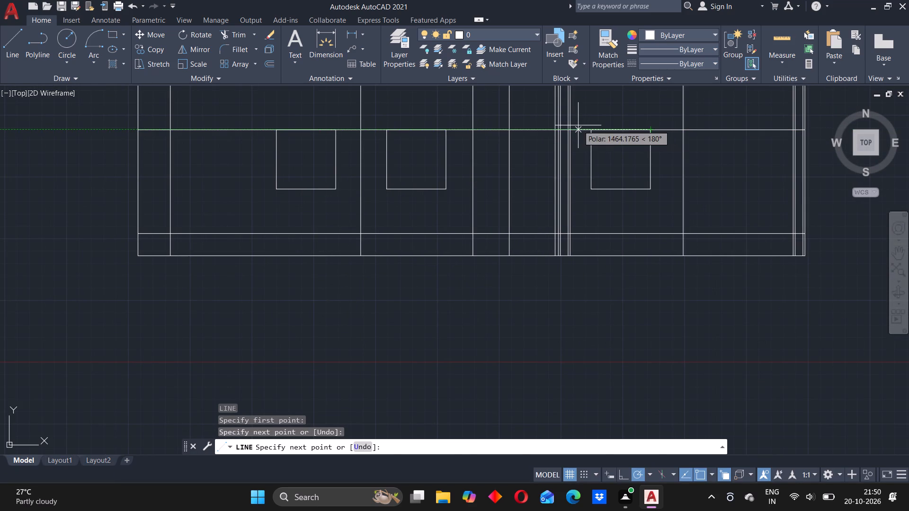
key(Escape)
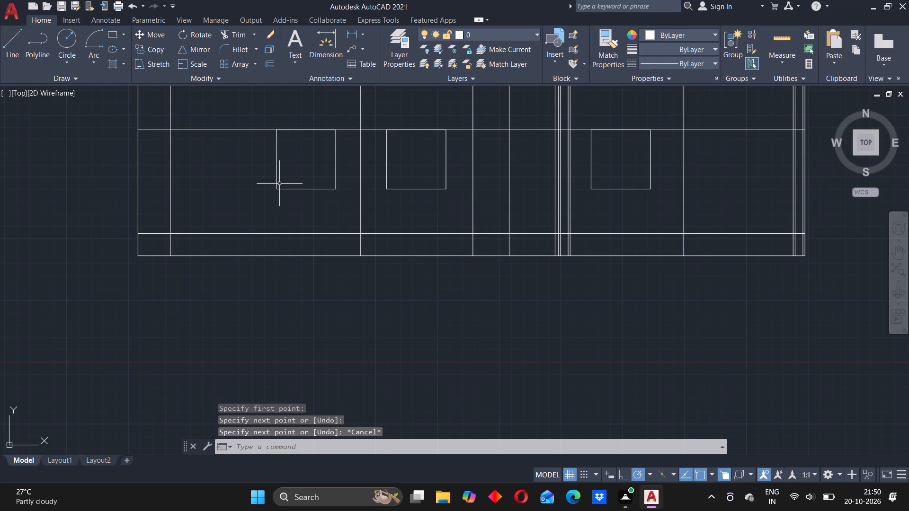
Join the four edge lines of each of the three windows into closed outlines, picking their separate top-edge lines.
key(o)
key(Escape)
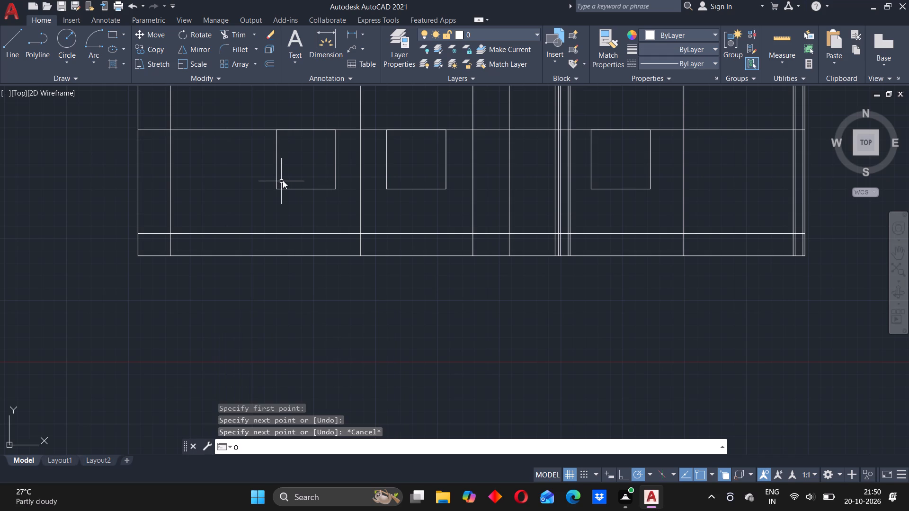
click(276, 156)
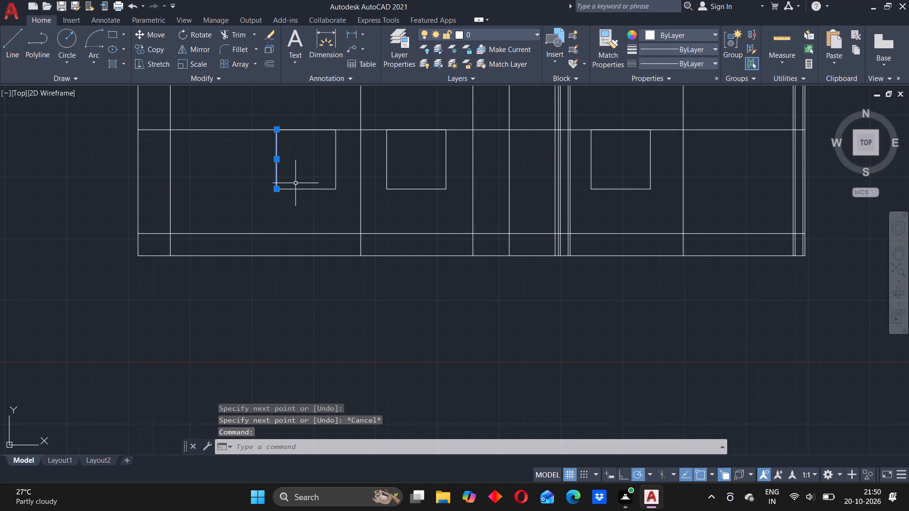
click(296, 191)
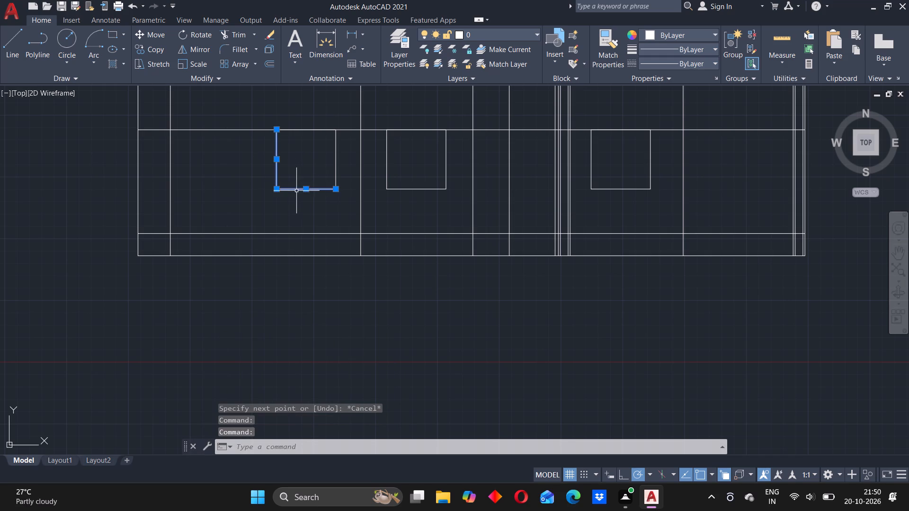
click(337, 161)
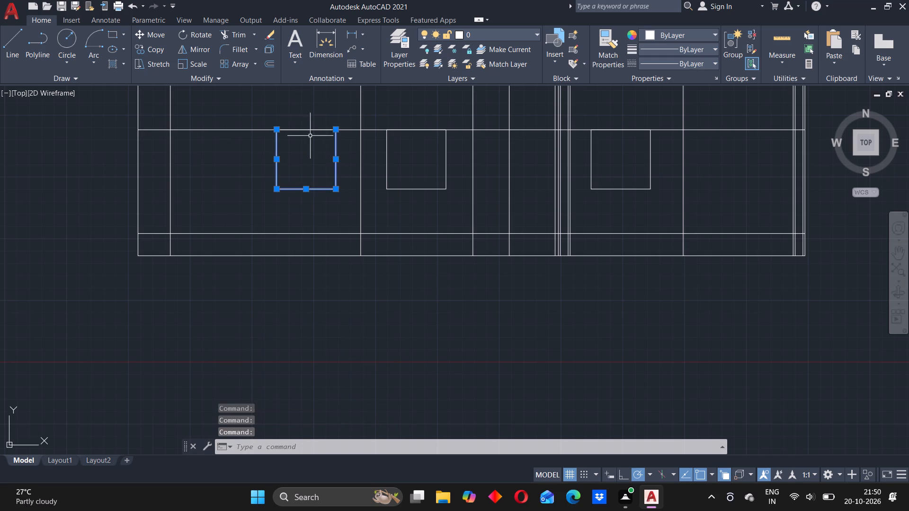
click(306, 131)
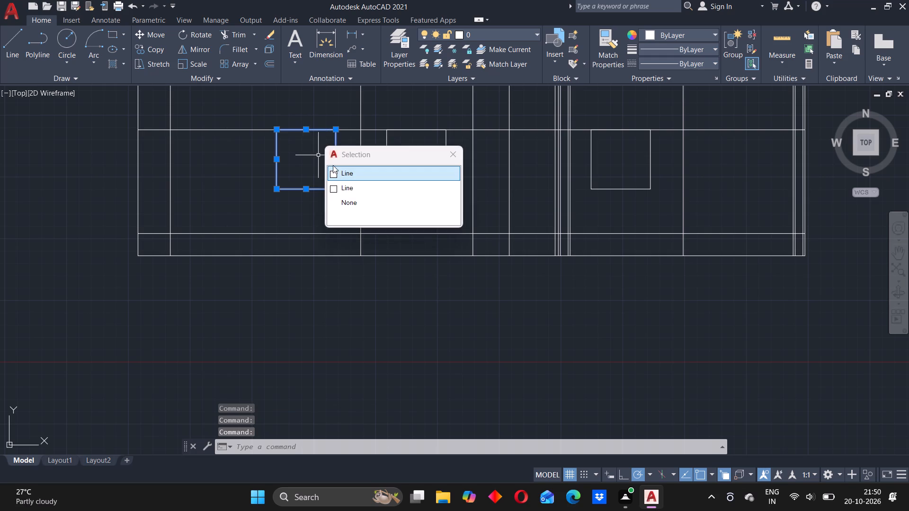
click(335, 172)
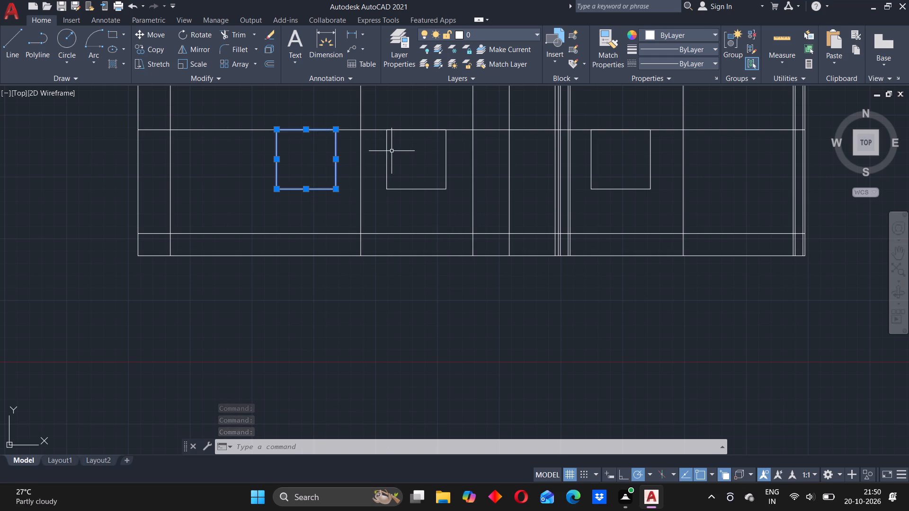
click(388, 152)
click(397, 190)
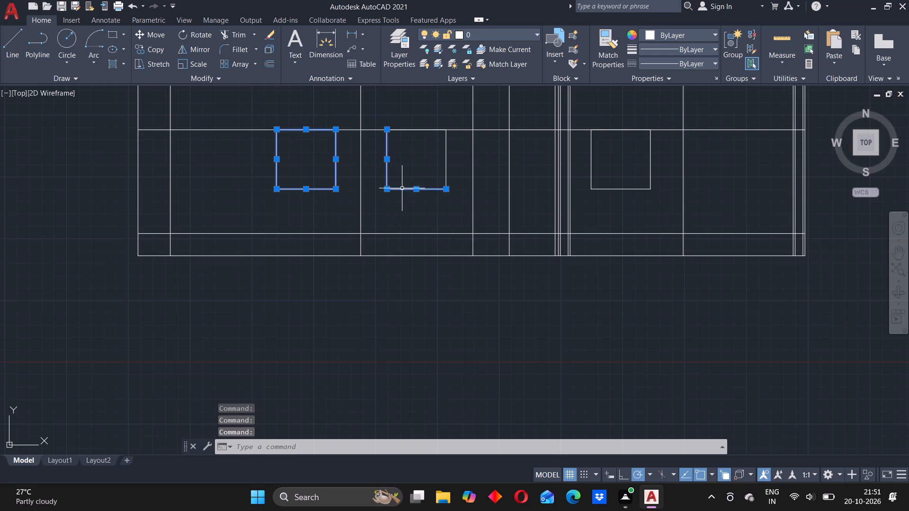
click(446, 153)
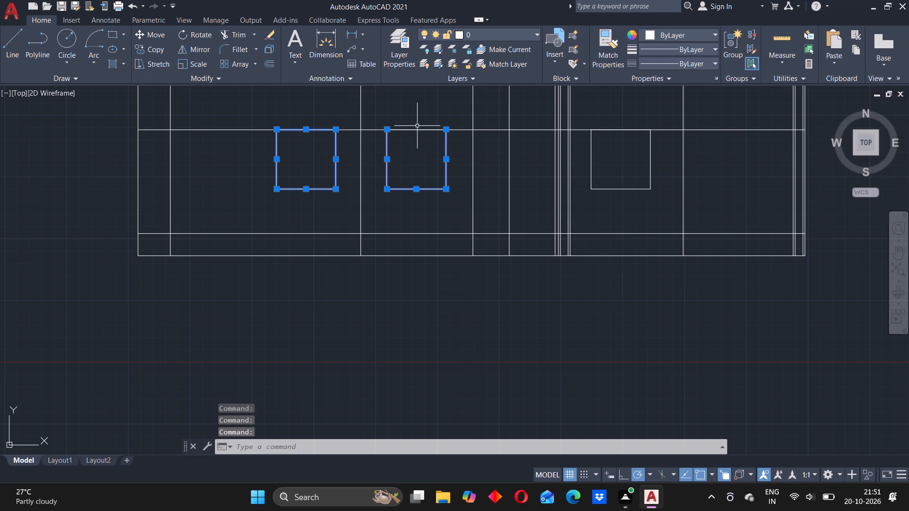
click(417, 129)
click(446, 174)
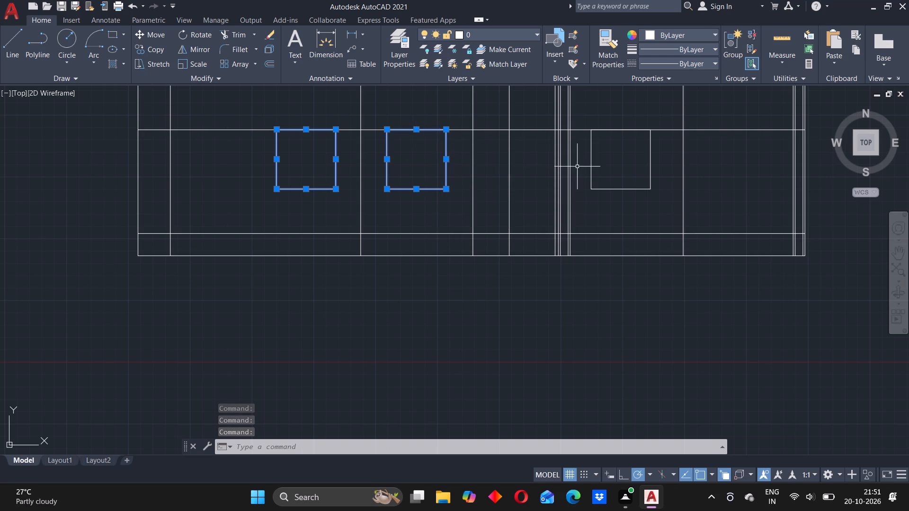
click(592, 151)
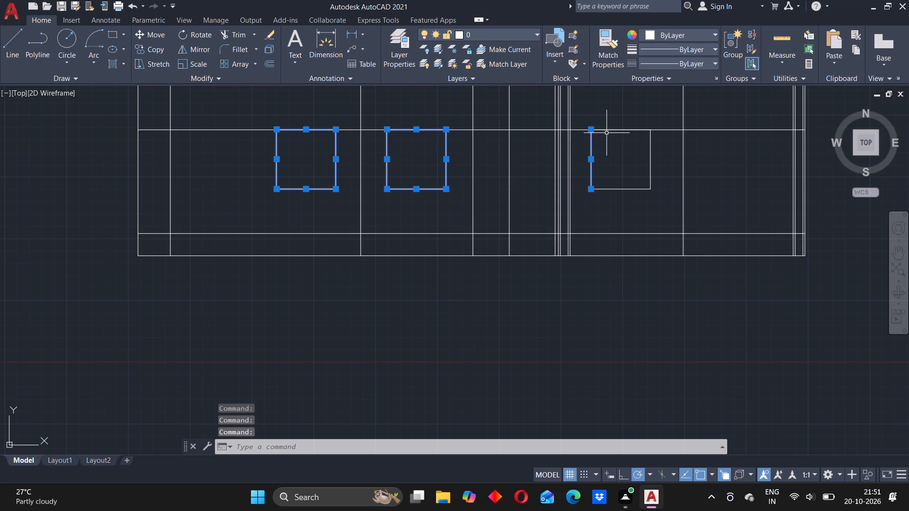
click(609, 128)
click(639, 172)
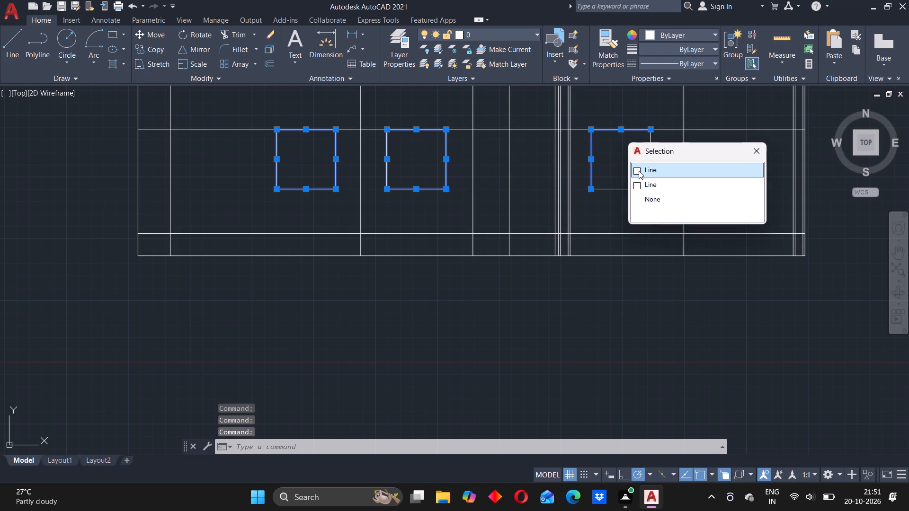
click(639, 172)
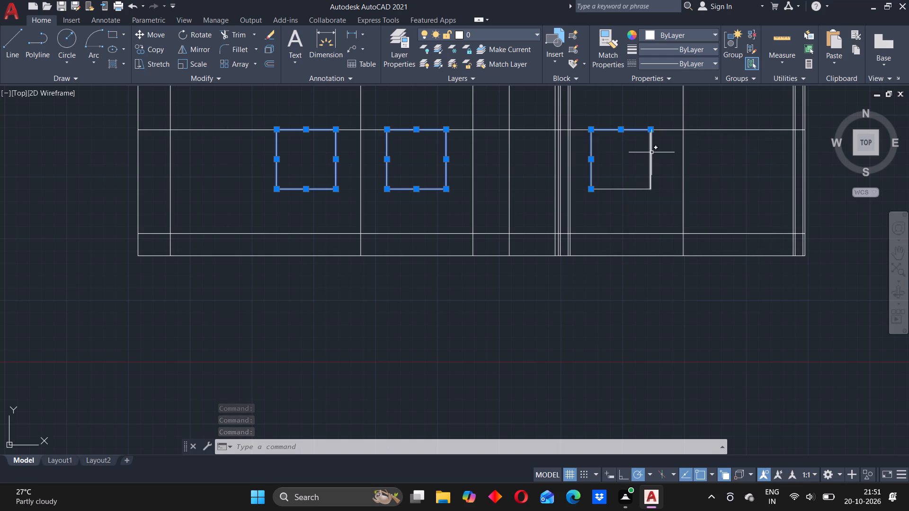
click(651, 152)
click(619, 189)
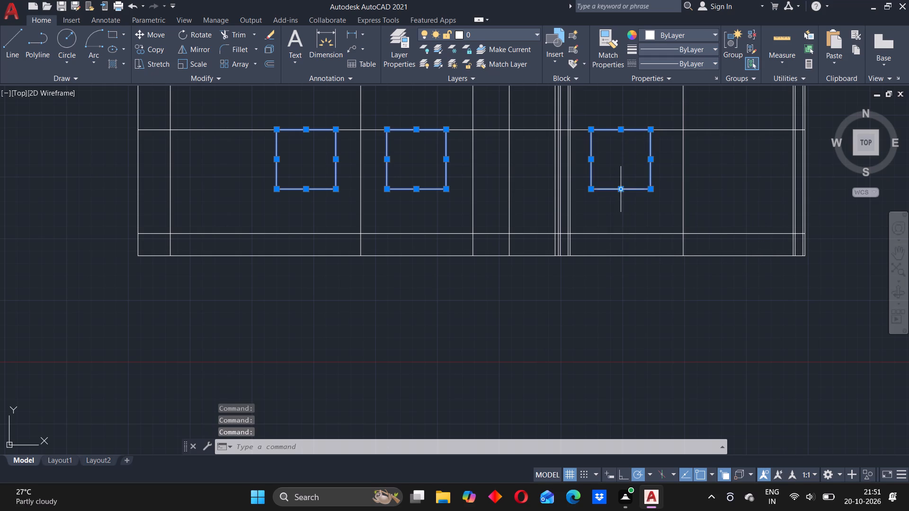
key(j)
text(oi)
key(n)
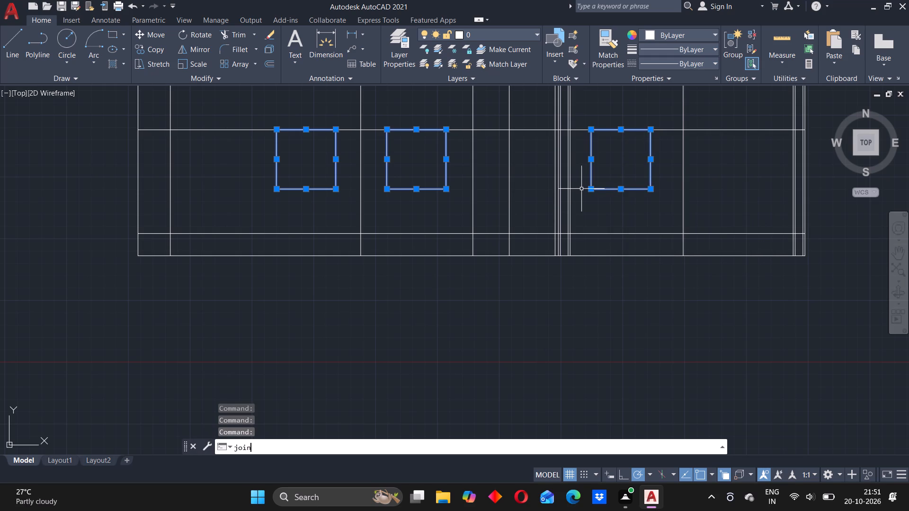
key(Return)
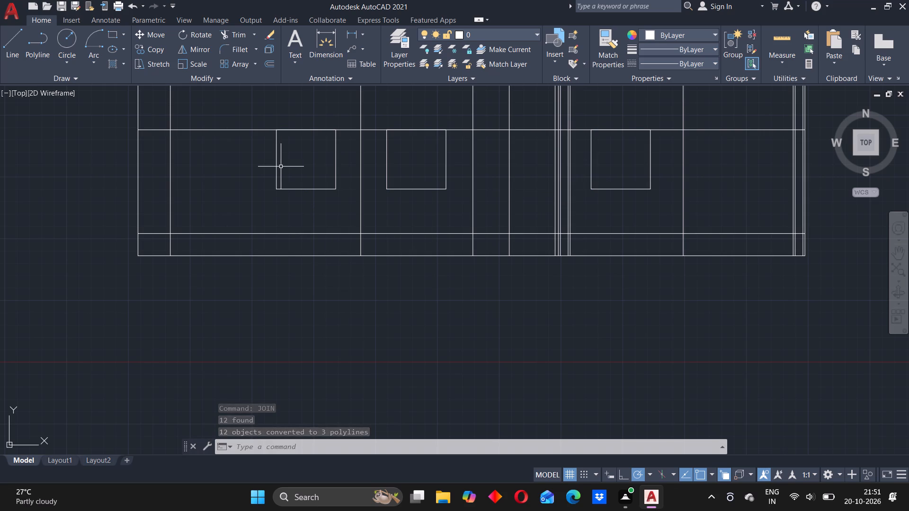
Offset each of the three window outlines 100 inward to form the frames.
key(o)
key(Return)
key(1)
text(00)
key(Return)
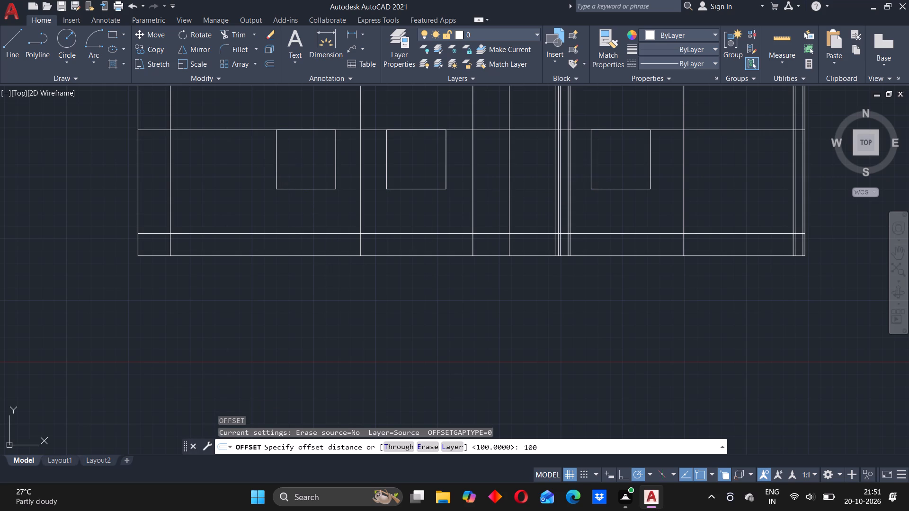
click(302, 189)
click(304, 172)
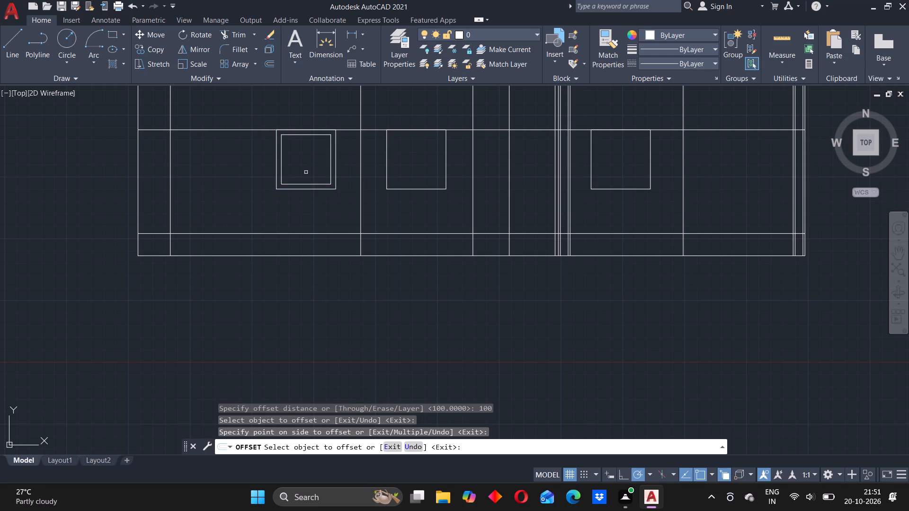
click(413, 189)
click(418, 171)
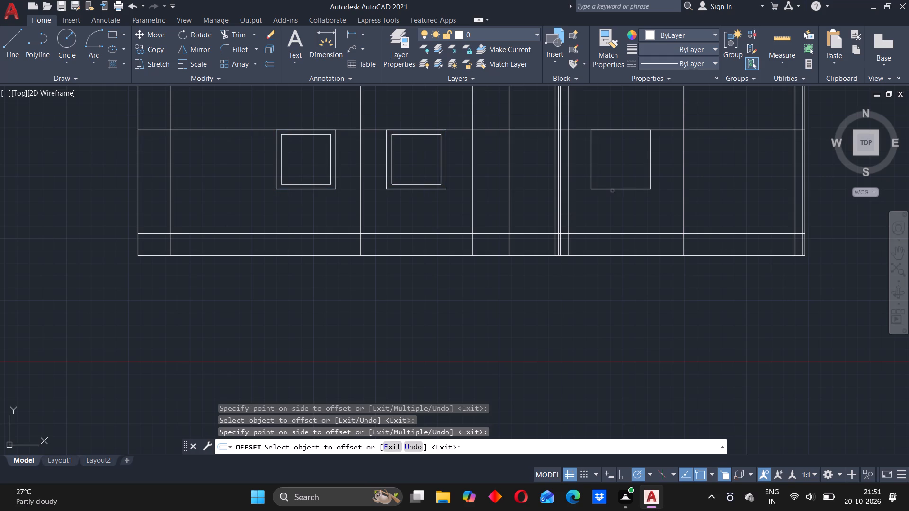
click(616, 190)
click(624, 175)
Offset the elevation's topmost level line 1200 upward.
middle_drag(422, 214, 467, 211)
scroll(475, 177, down, 2)
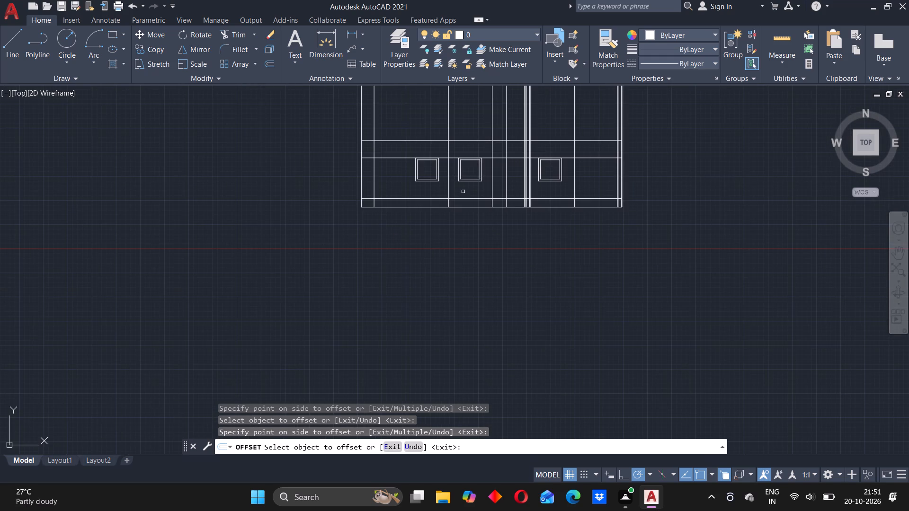
scroll(463, 192, down, 2)
middle_drag(504, 174, 465, 217)
scroll(410, 236, up, 2)
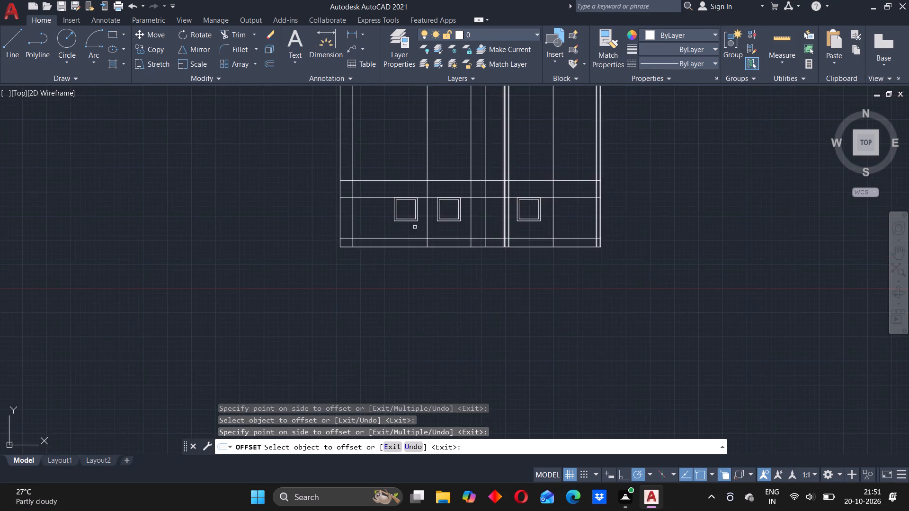
scroll(428, 215, up, 2)
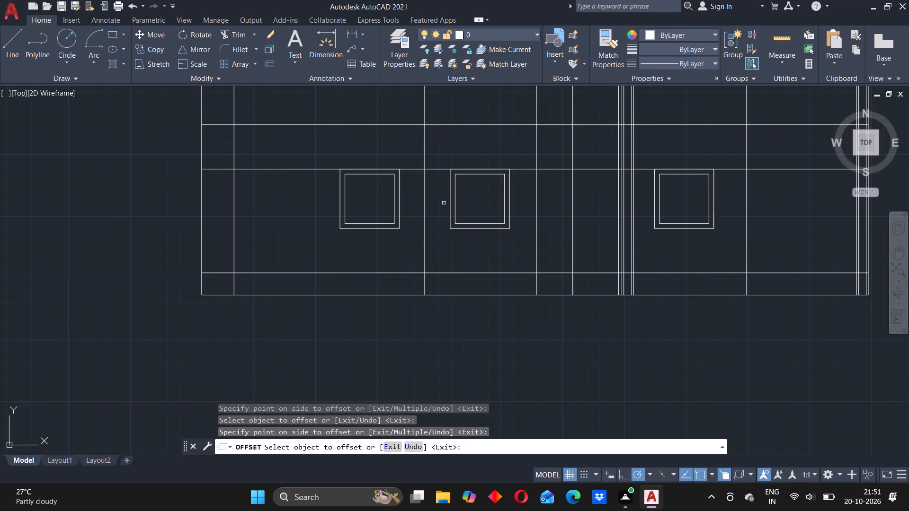
middle_drag(541, 217, 517, 264)
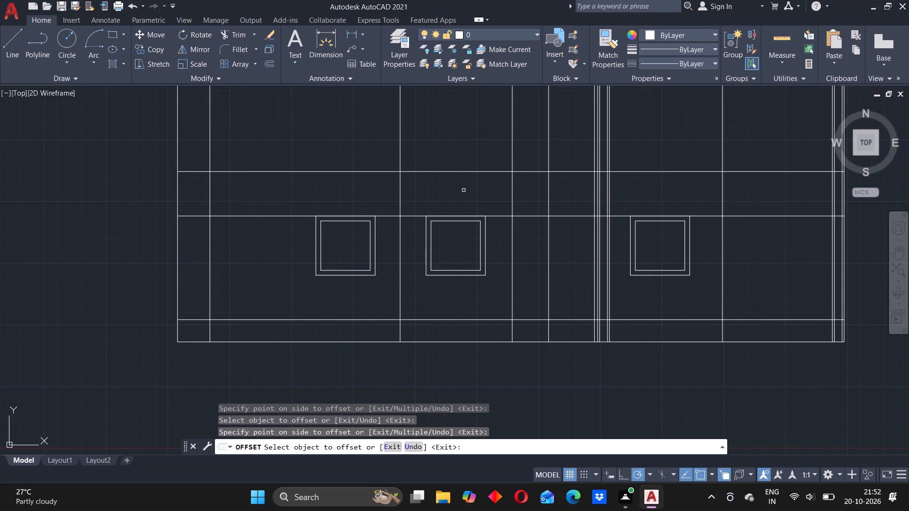
key(Escape)
key(Return)
text(122)
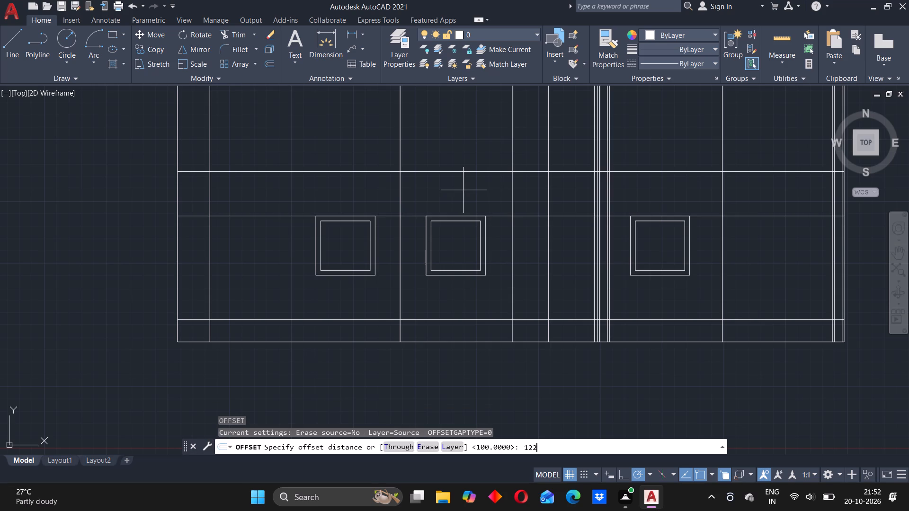
key(BackSpace)
text(00)
key(0)
key(BackSpace)
key(Return)
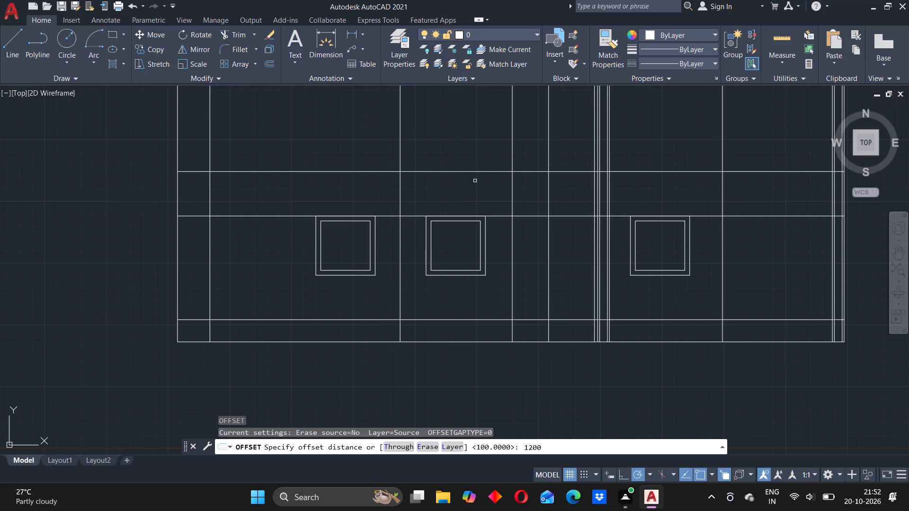
click(472, 171)
click(479, 140)
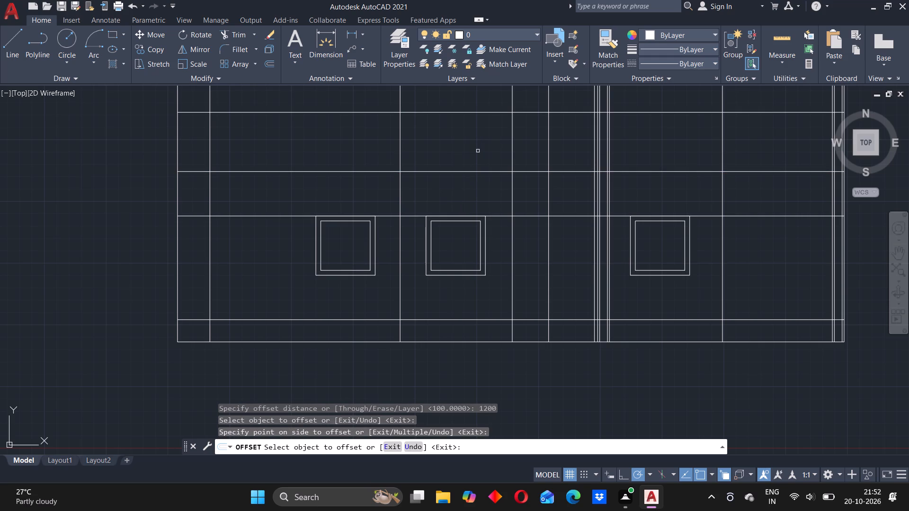
scroll(477, 153, down, 1)
key(Escape)
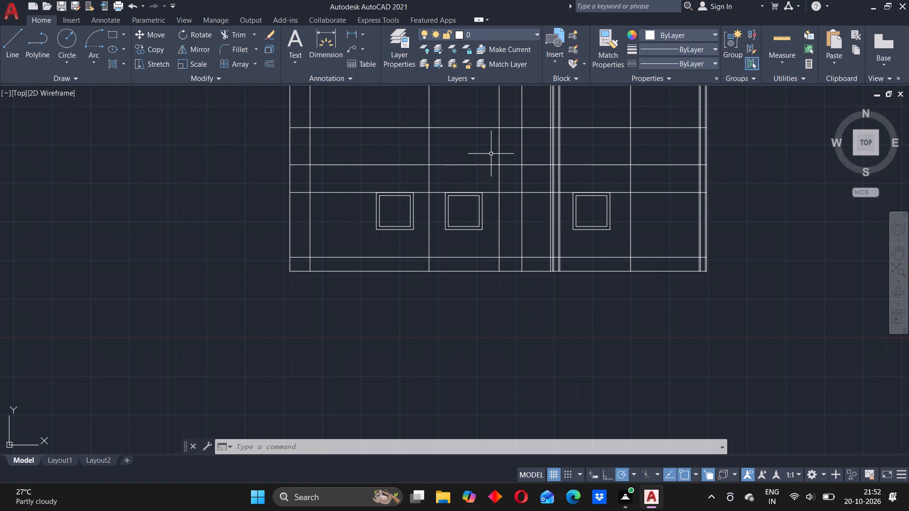
Trim all projected vertical lines between the elevation's top level line and the 1200 offset line above it.
scroll(466, 153, down, 2)
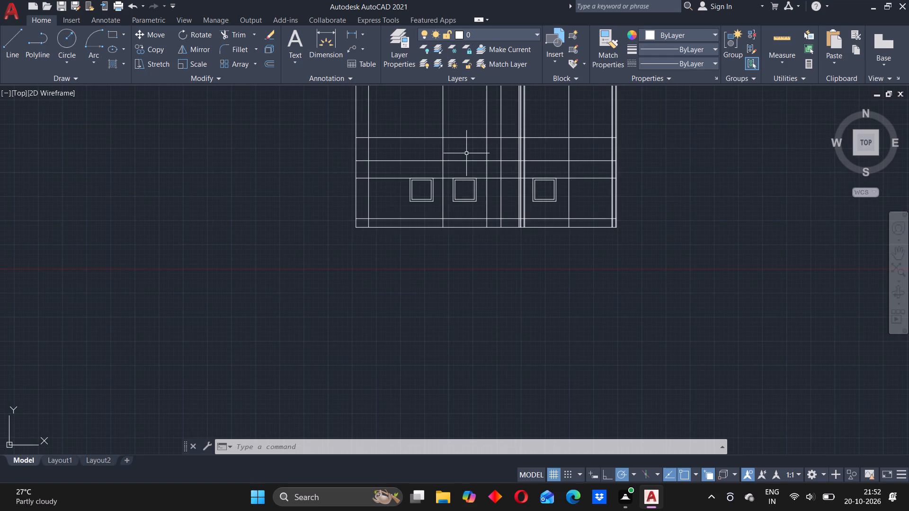
middle_drag(466, 153, 414, 197)
scroll(413, 198, up, 2)
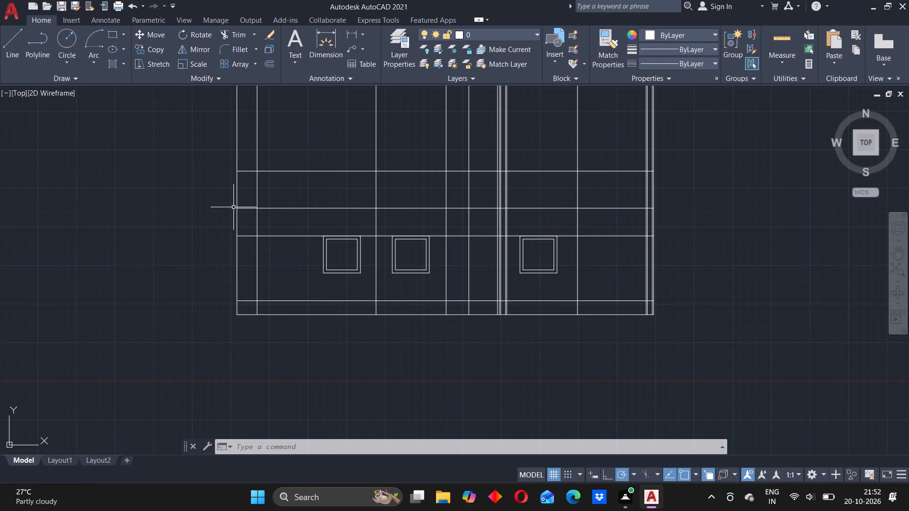
key(t)
key(r)
key(Return)
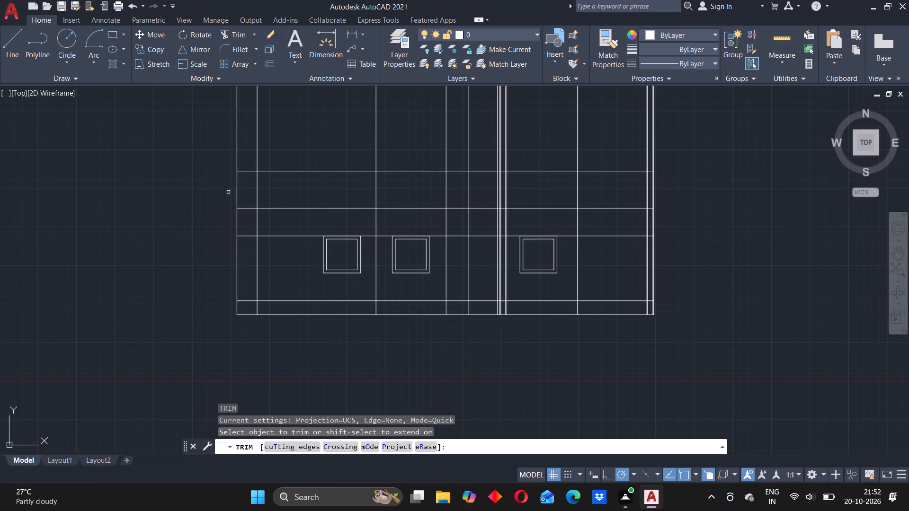
drag(214, 188, 534, 194)
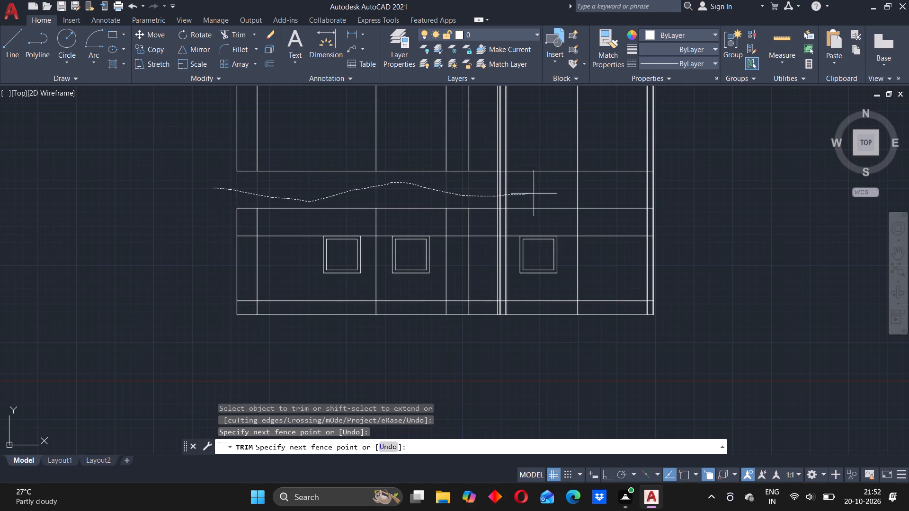
drag(534, 194, 685, 184)
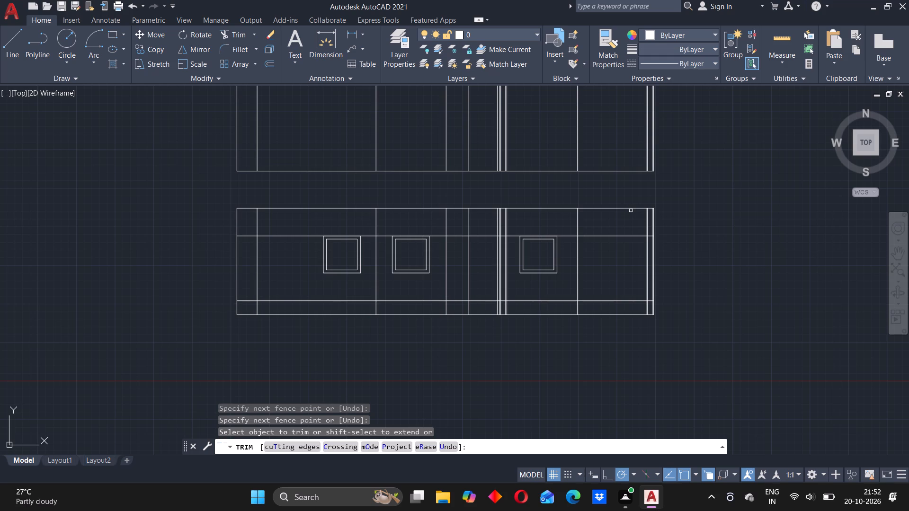
Erase the projected vertical lines between the ground floor plan and the elevation, along with the leftover horizontal line above the elevation.
key(Escape)
scroll(570, 192, down, 1)
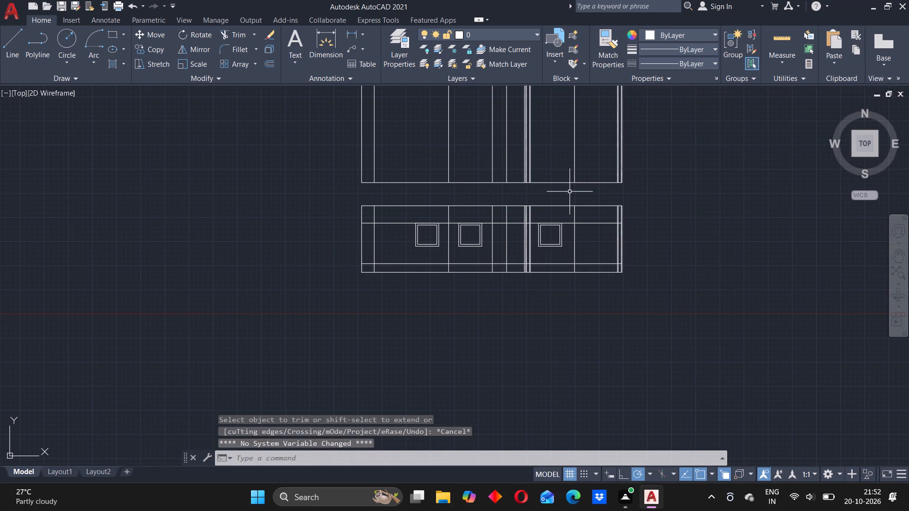
scroll(555, 208, down, 2)
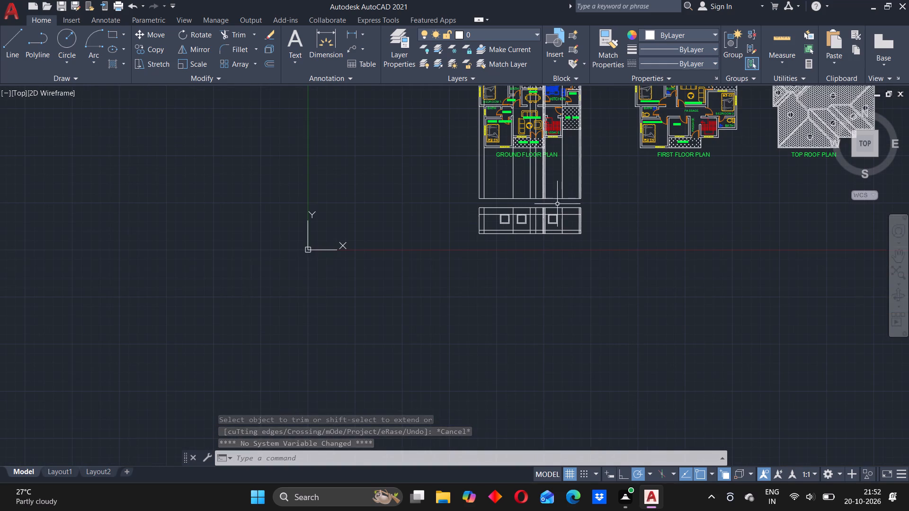
click(597, 189)
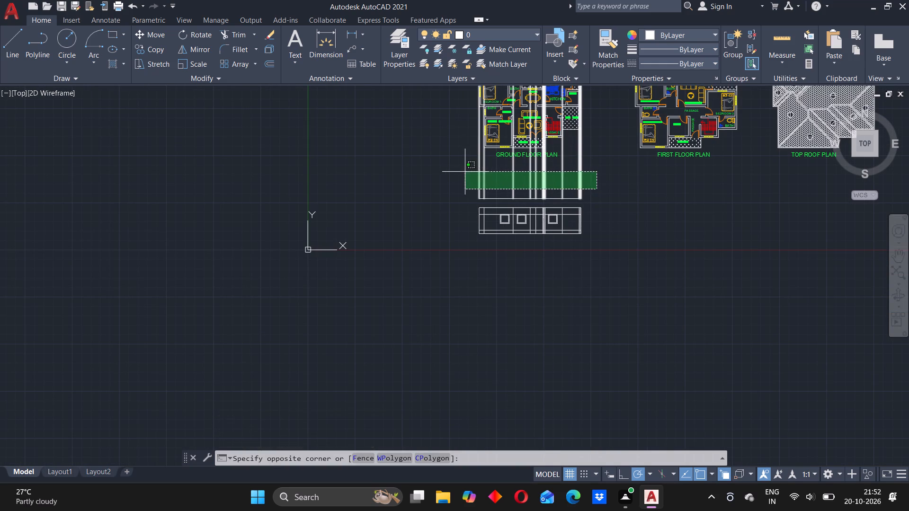
click(465, 172)
key(Delete)
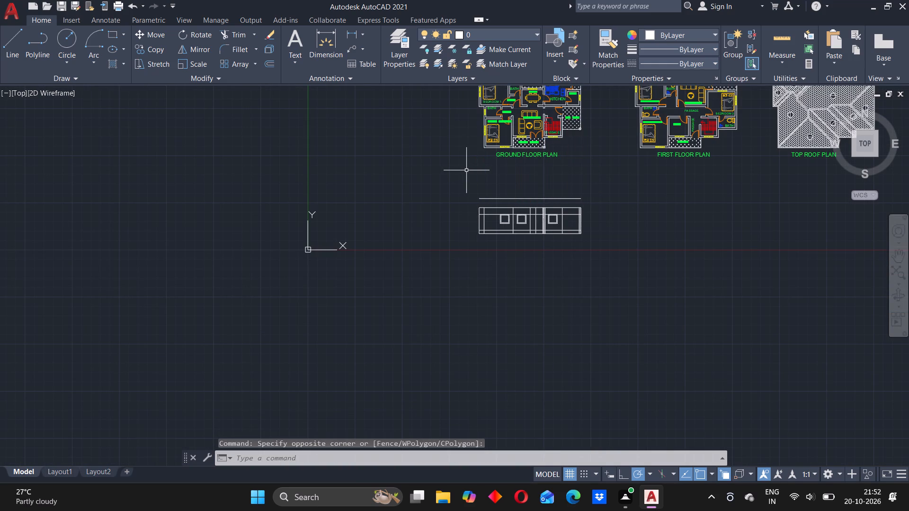
click(495, 197)
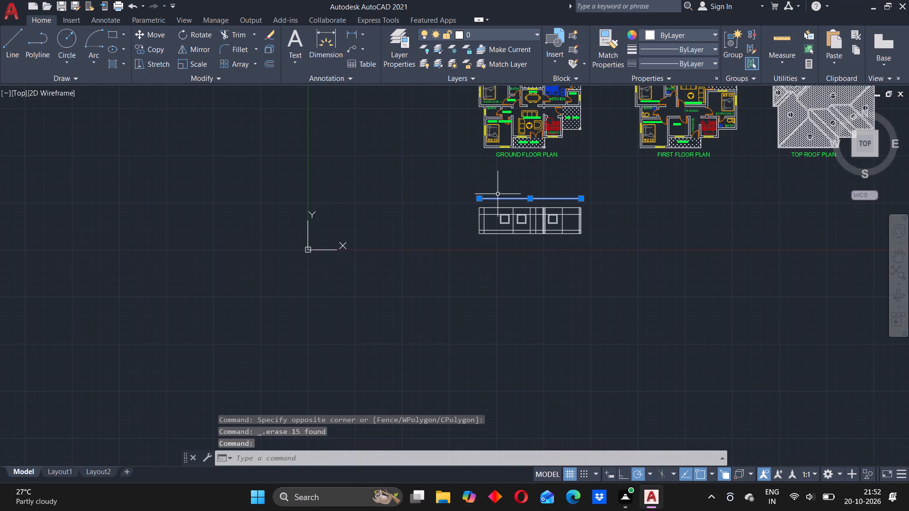
key(Delete)
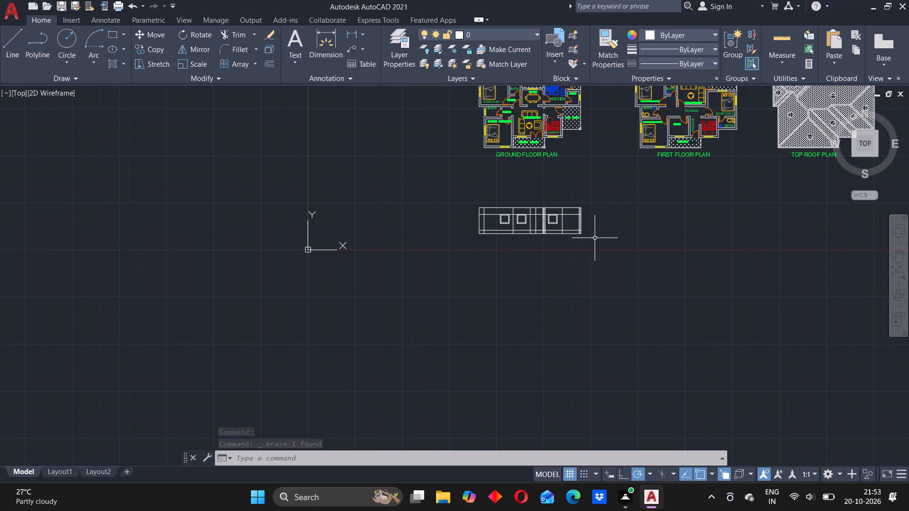
Draw two adjacent door rectangles from the window-top level line down to the lower level line, between the second and third windows.
middle_drag(578, 255, 557, 255)
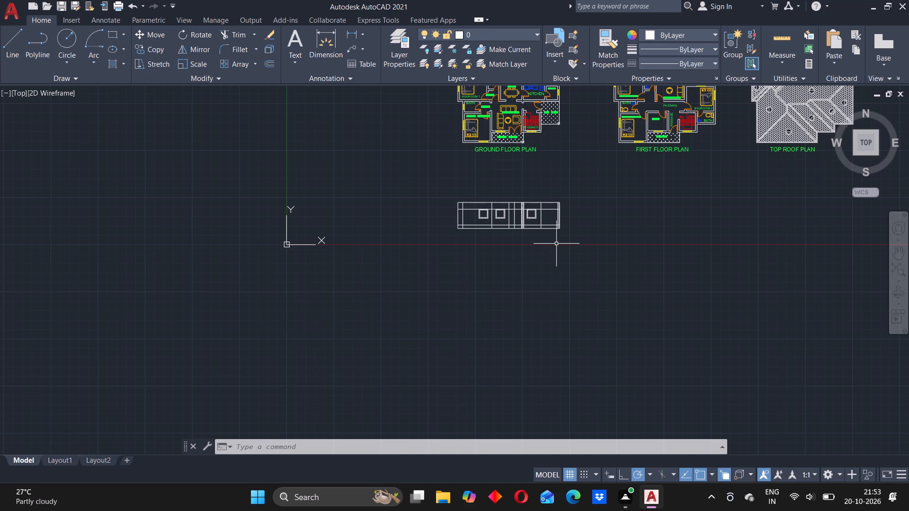
scroll(517, 234, up, 2)
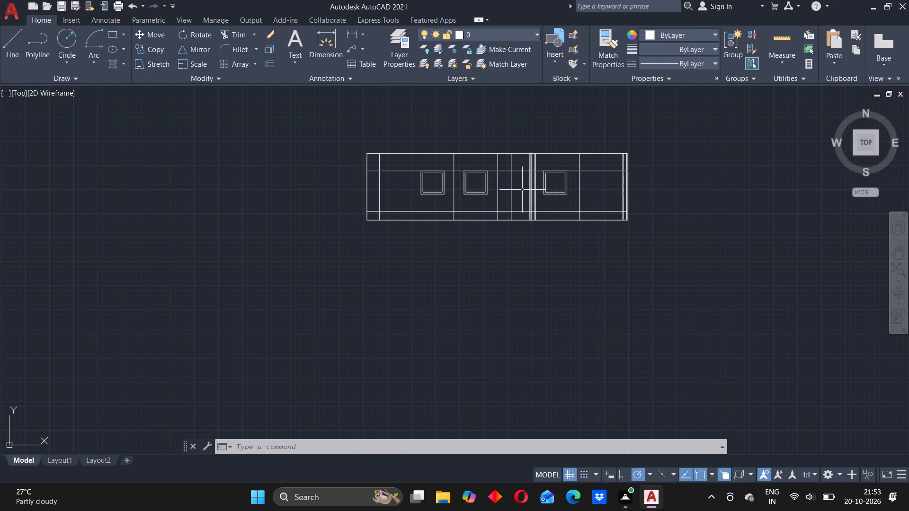
scroll(519, 190, up, 2)
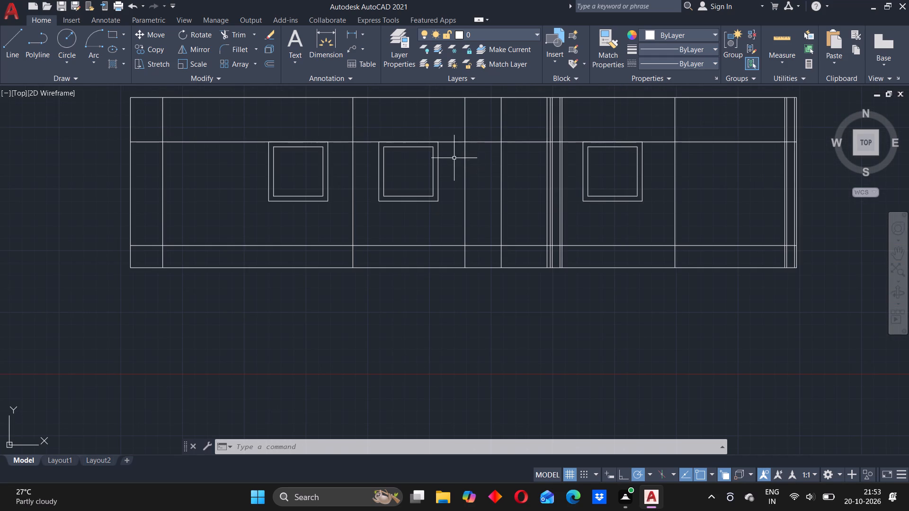
text(rec)
key(Return)
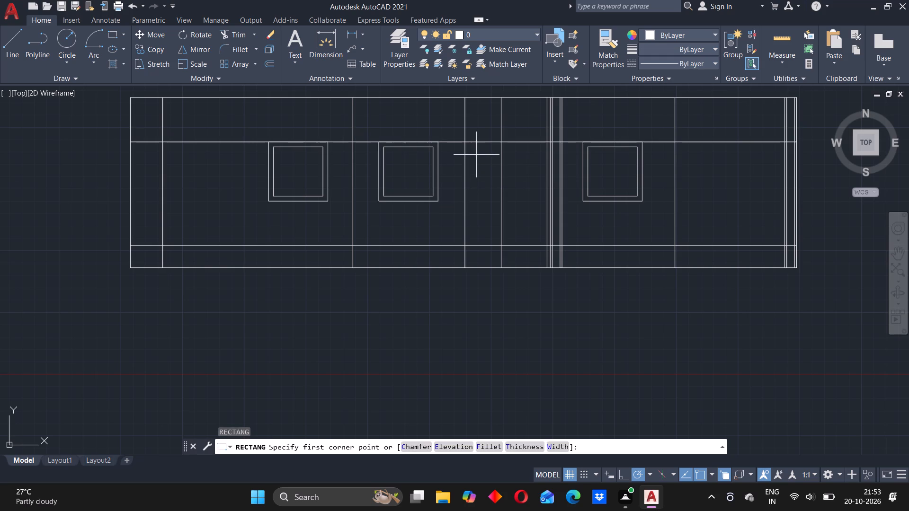
click(467, 144)
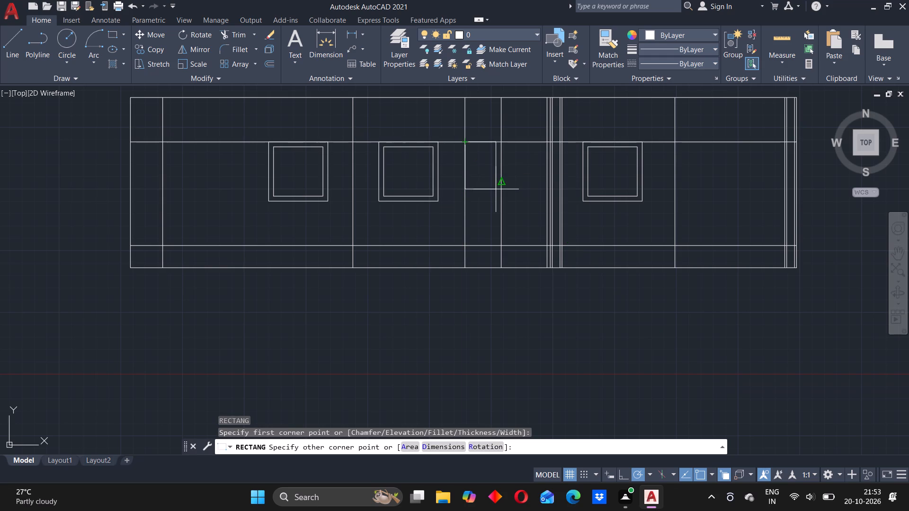
click(503, 245)
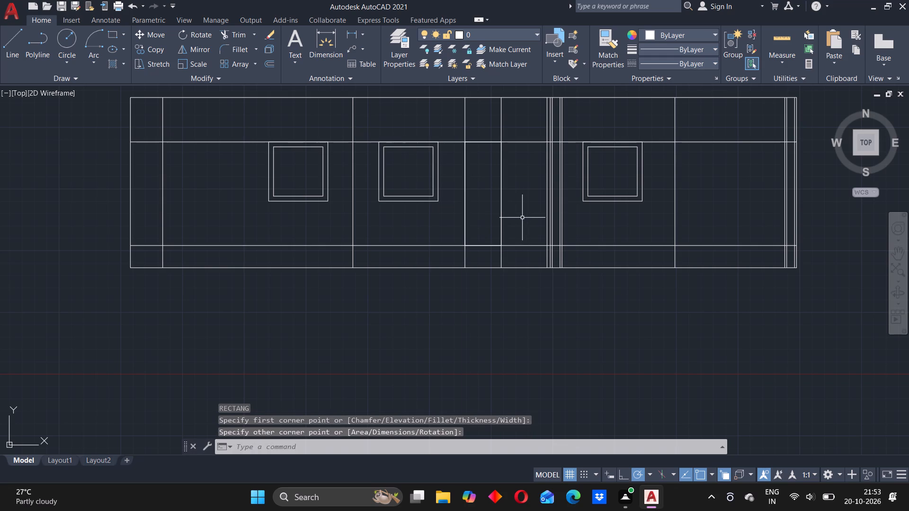
key(Return)
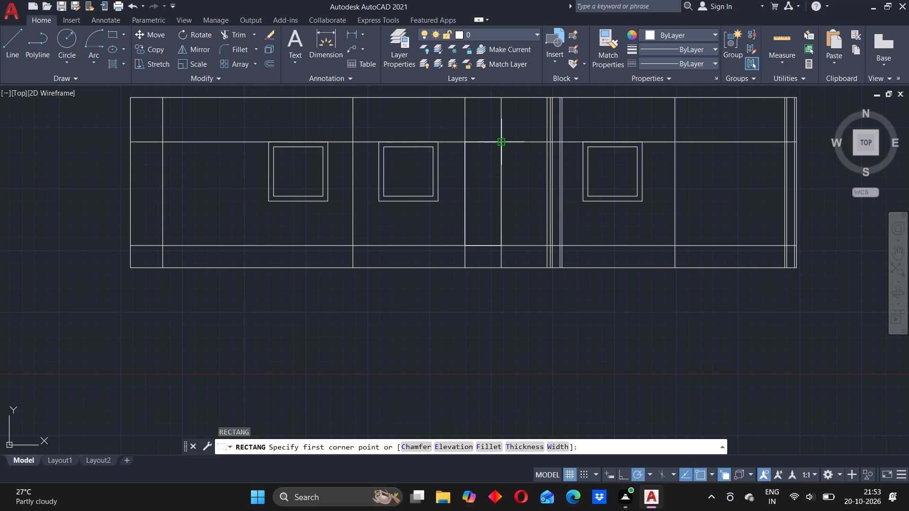
click(500, 143)
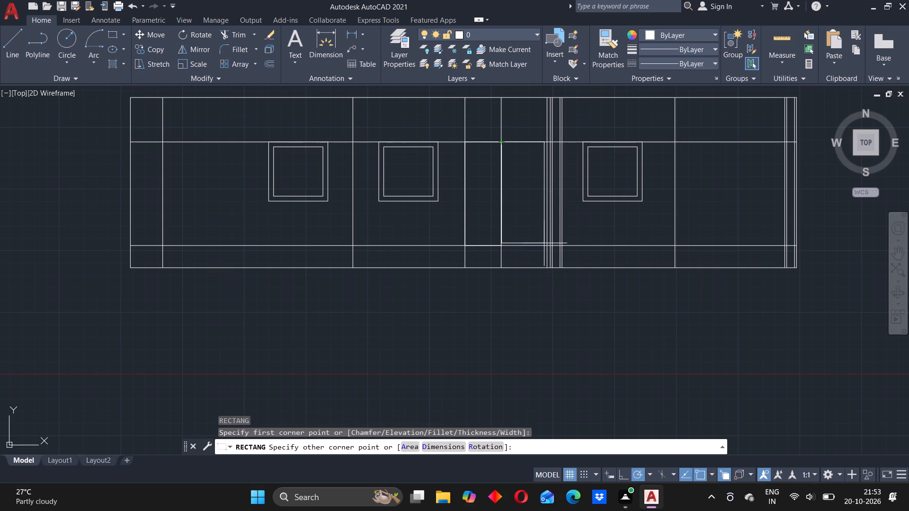
click(544, 247)
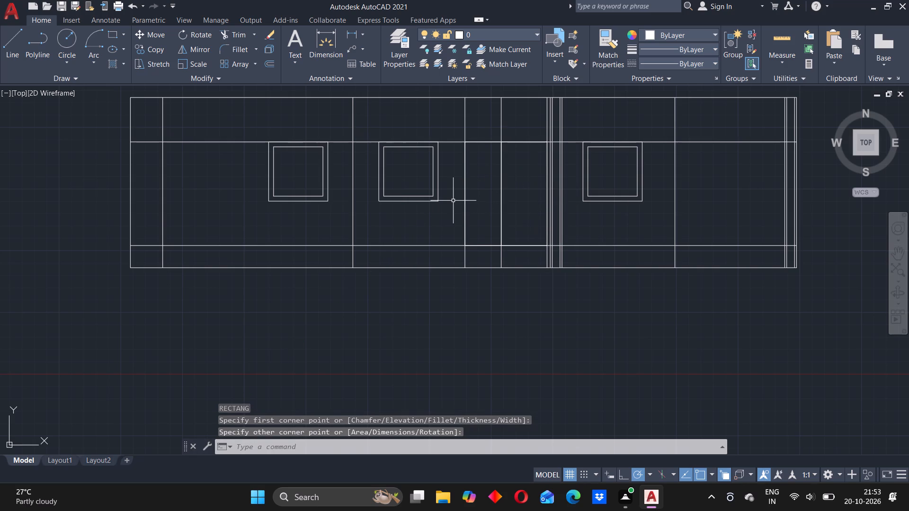
Offset both door rectangles 100 inward to form the frames, choosing the polyline where edges overlap.
key(o)
key(Return)
text(100)
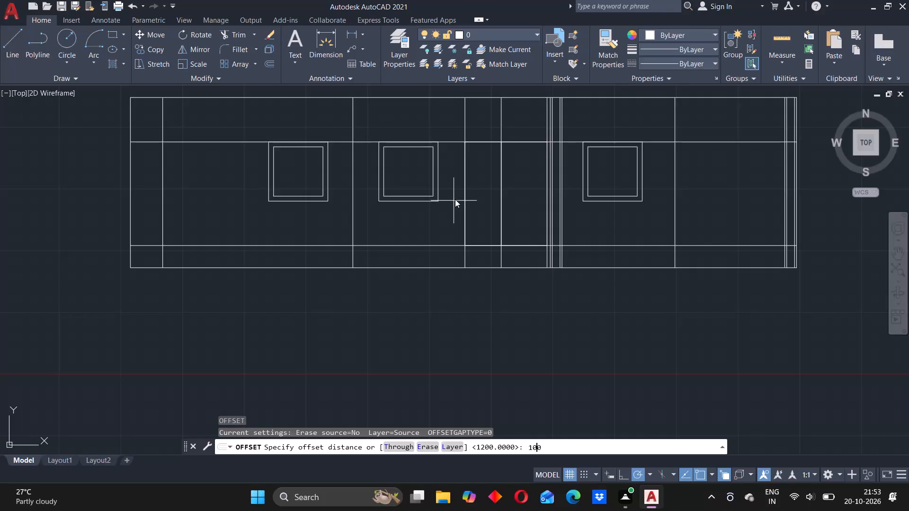
key(Return)
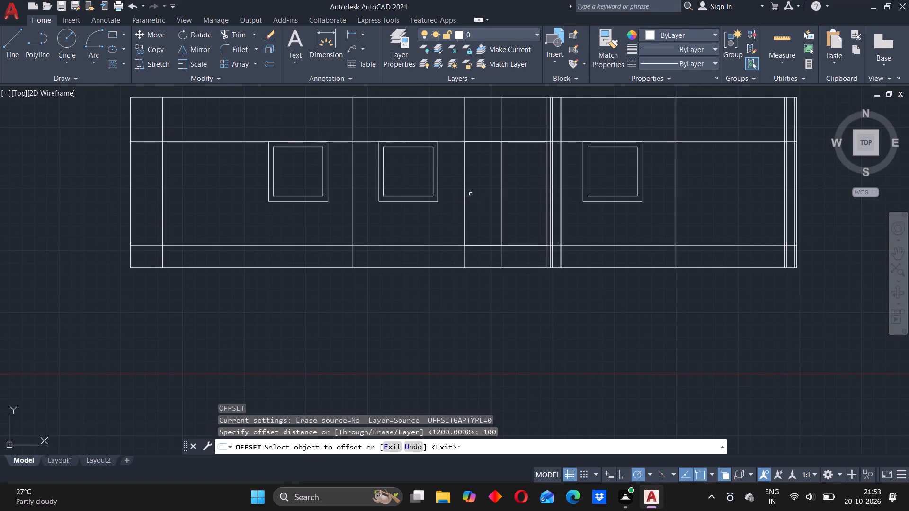
click(466, 201)
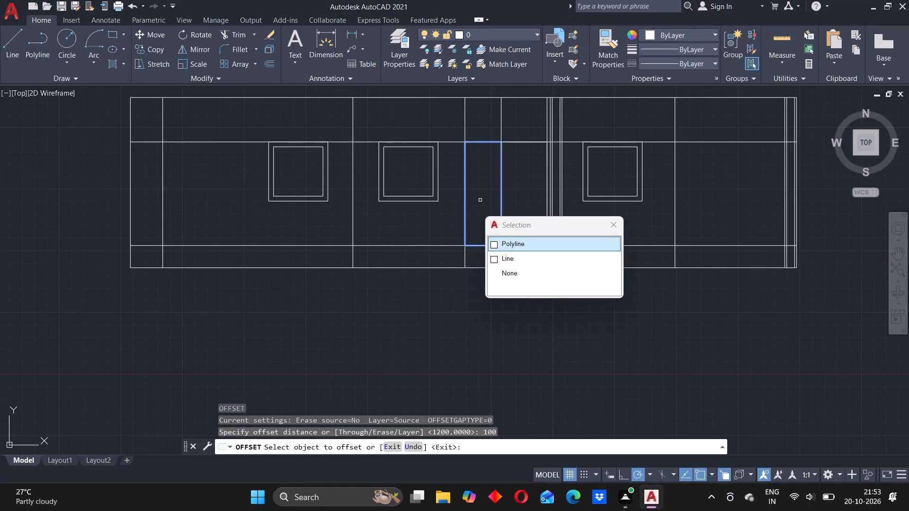
click(495, 244)
click(494, 242)
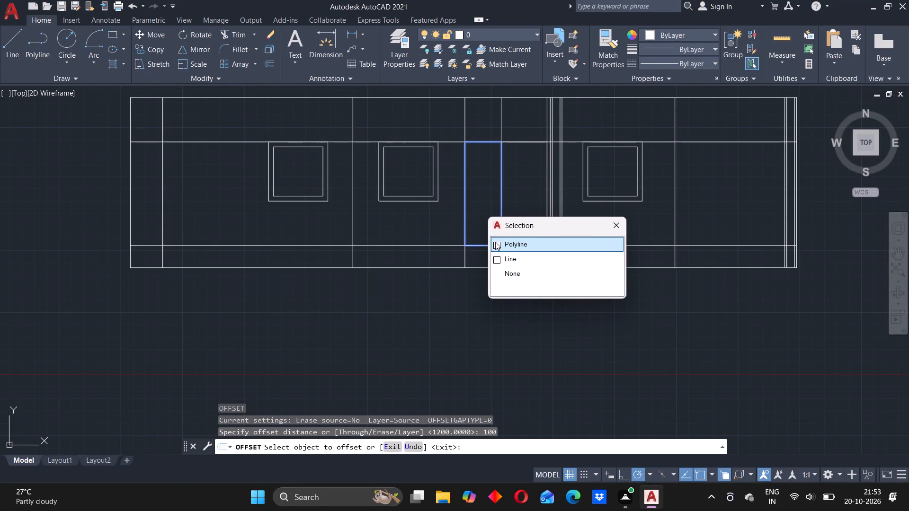
click(495, 243)
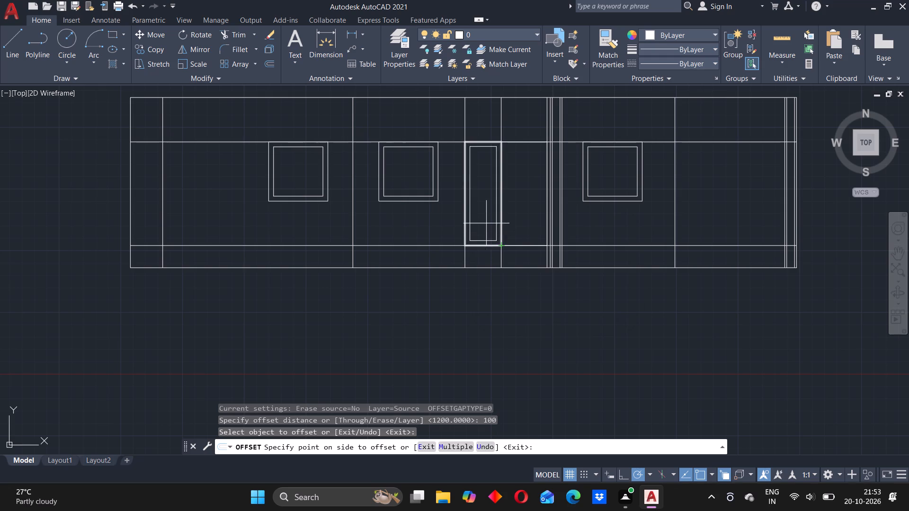
click(486, 222)
click(503, 202)
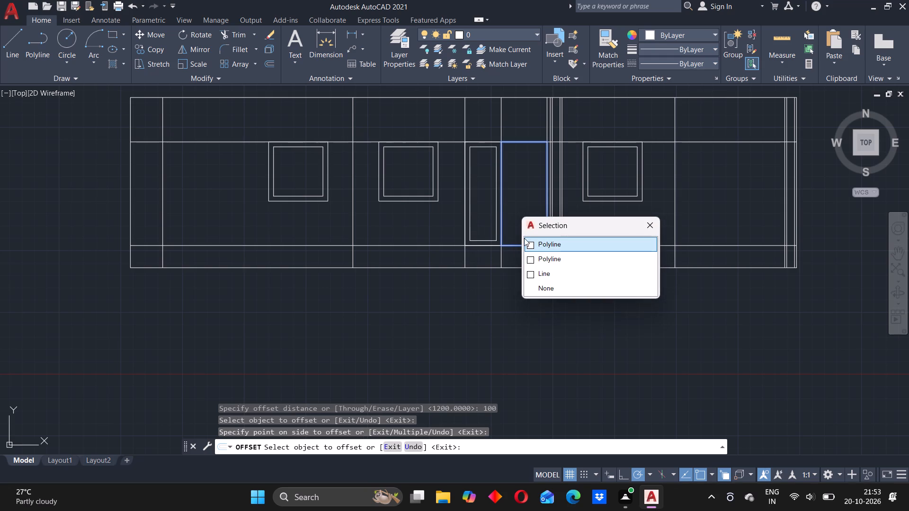
click(528, 244)
click(530, 224)
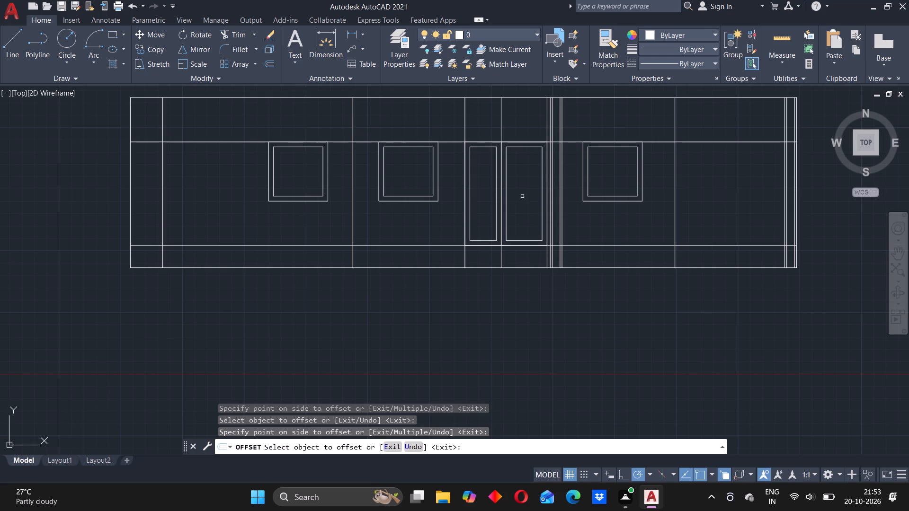
key(Escape)
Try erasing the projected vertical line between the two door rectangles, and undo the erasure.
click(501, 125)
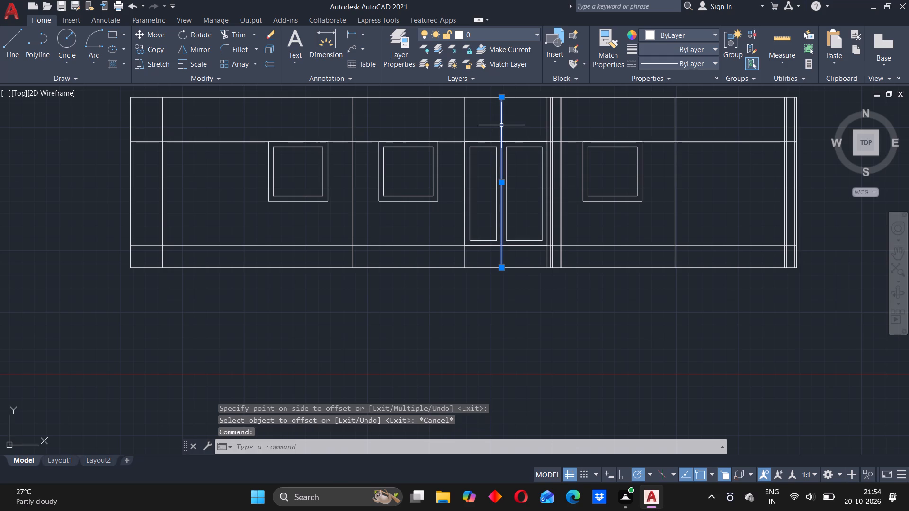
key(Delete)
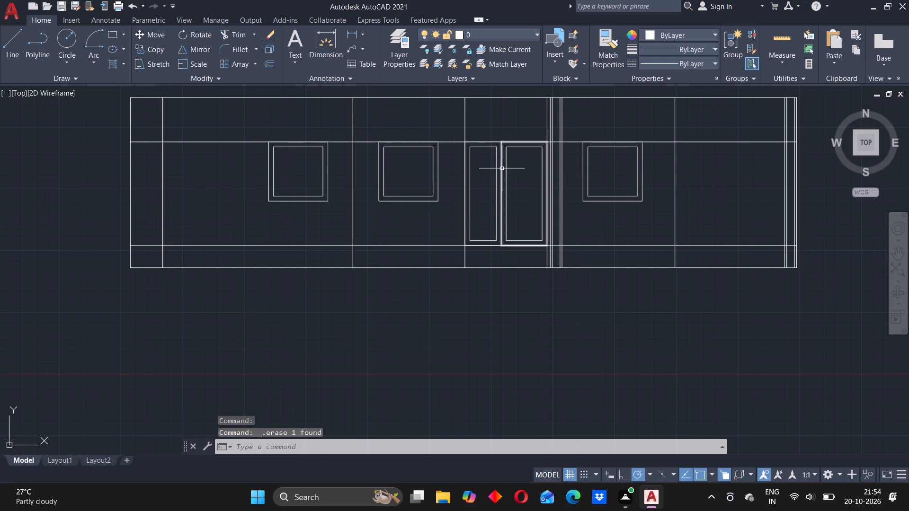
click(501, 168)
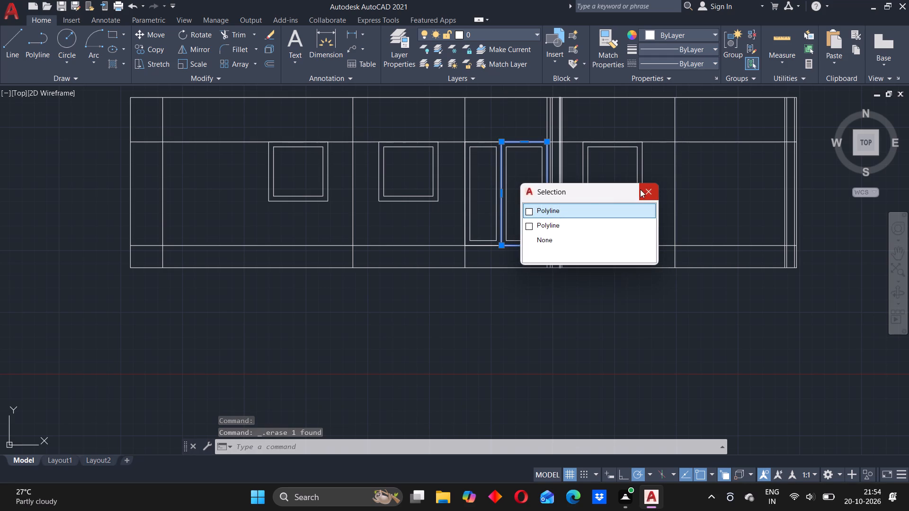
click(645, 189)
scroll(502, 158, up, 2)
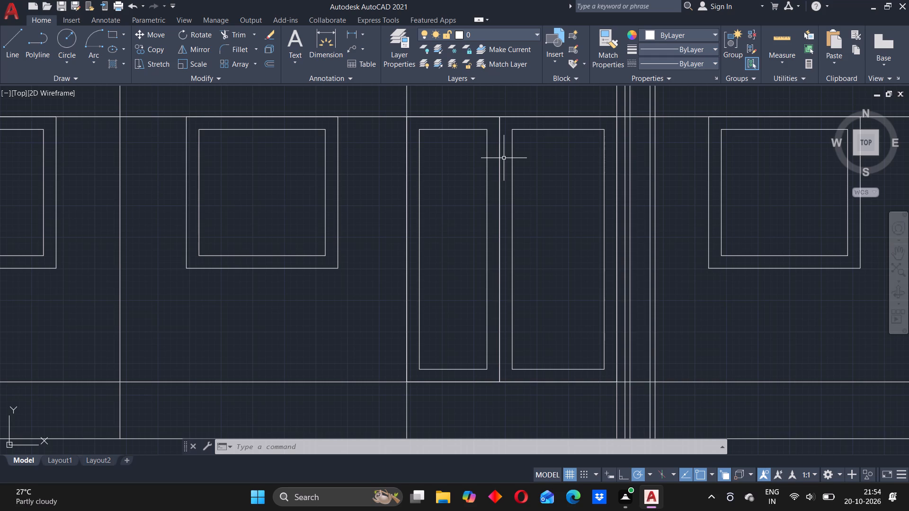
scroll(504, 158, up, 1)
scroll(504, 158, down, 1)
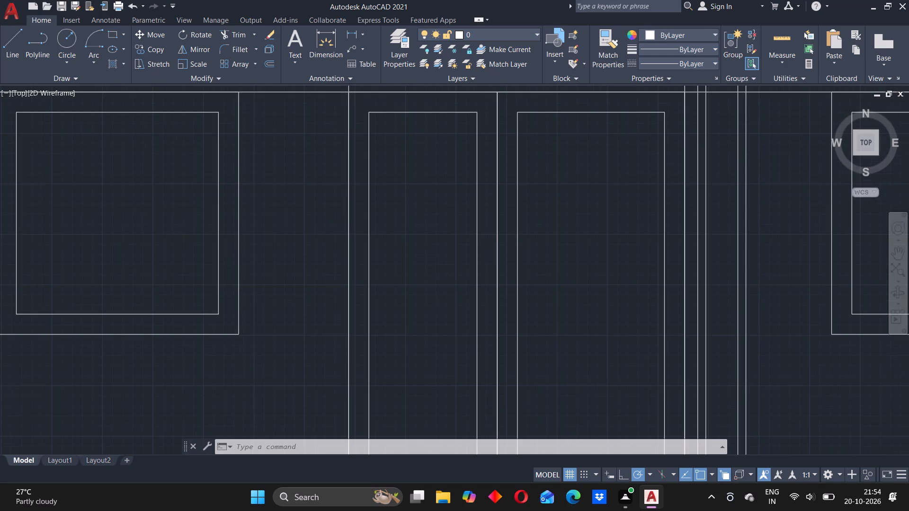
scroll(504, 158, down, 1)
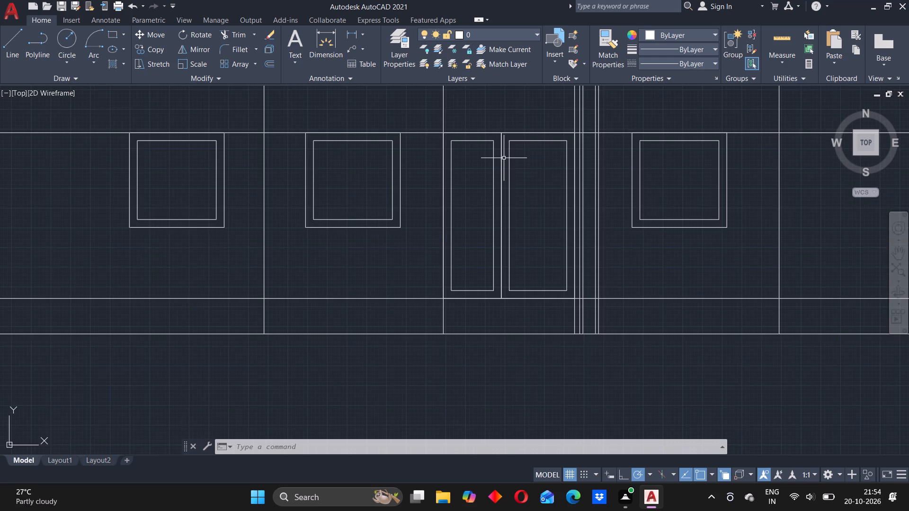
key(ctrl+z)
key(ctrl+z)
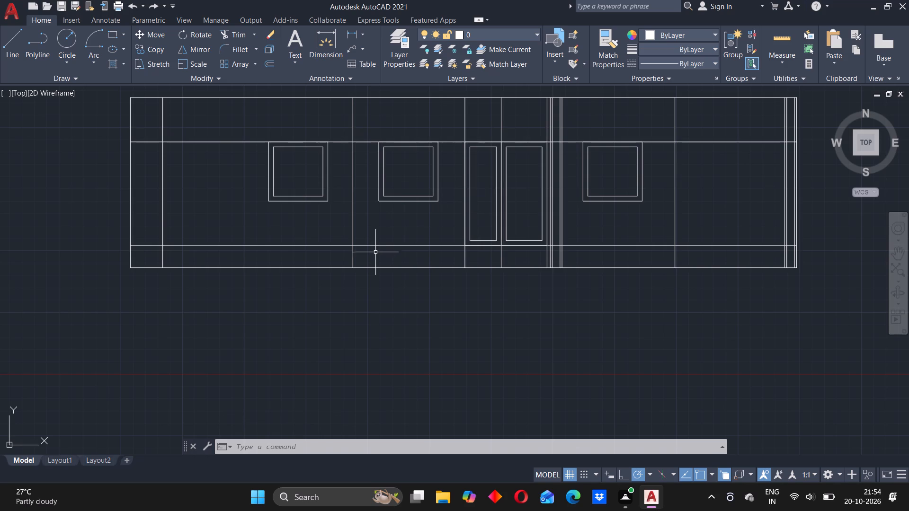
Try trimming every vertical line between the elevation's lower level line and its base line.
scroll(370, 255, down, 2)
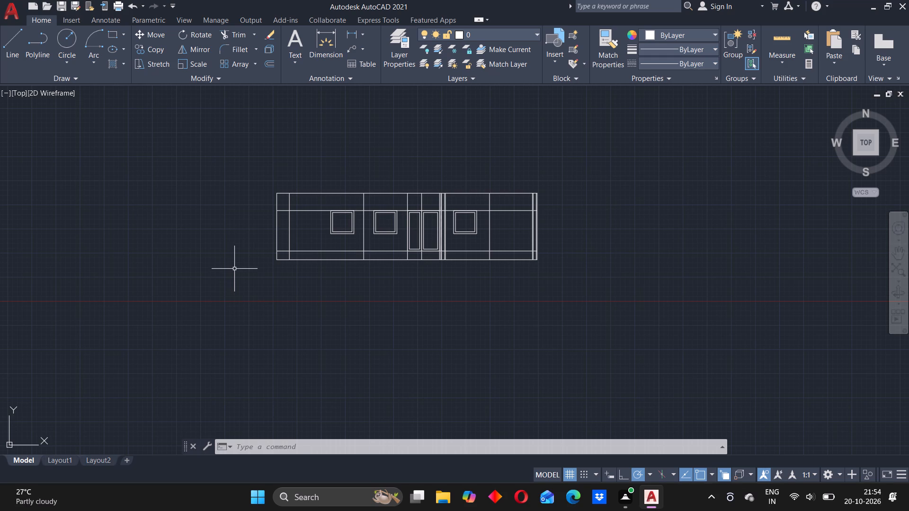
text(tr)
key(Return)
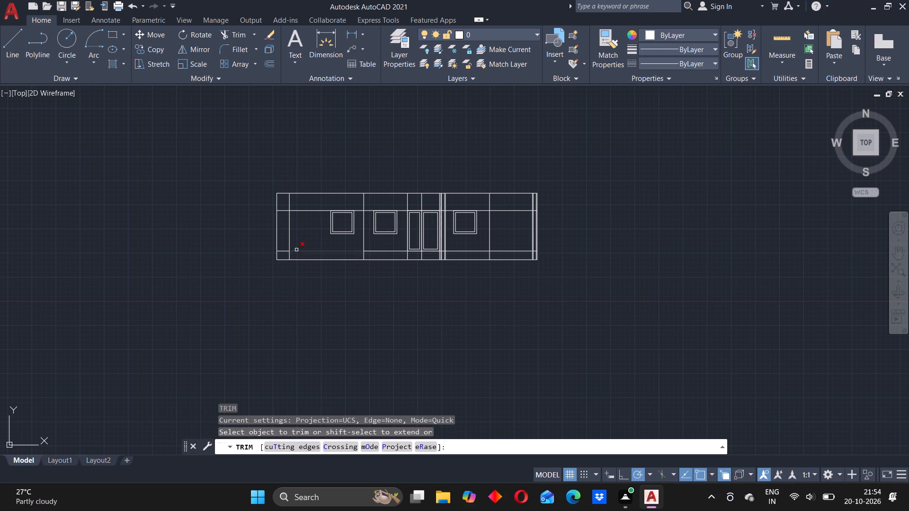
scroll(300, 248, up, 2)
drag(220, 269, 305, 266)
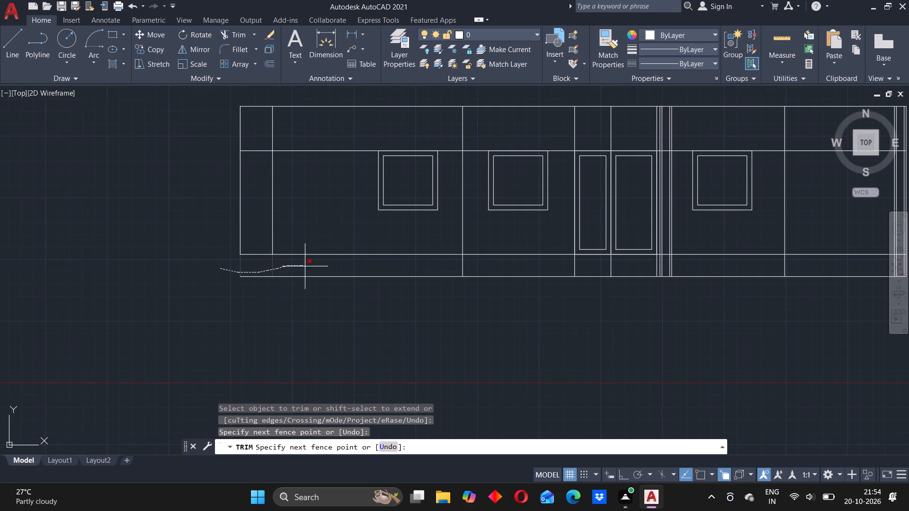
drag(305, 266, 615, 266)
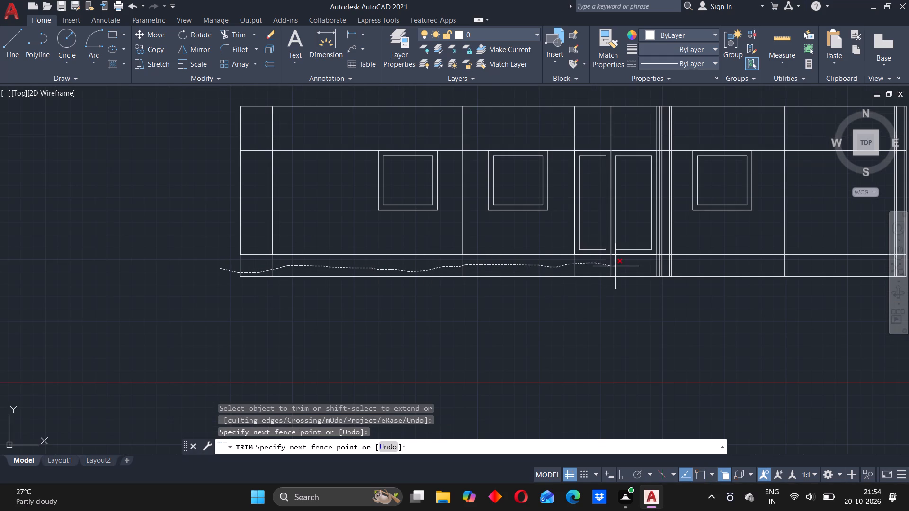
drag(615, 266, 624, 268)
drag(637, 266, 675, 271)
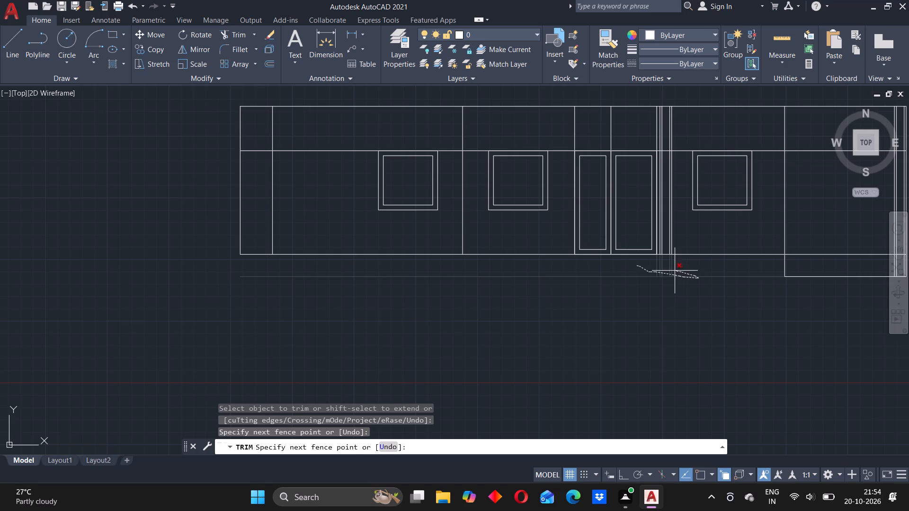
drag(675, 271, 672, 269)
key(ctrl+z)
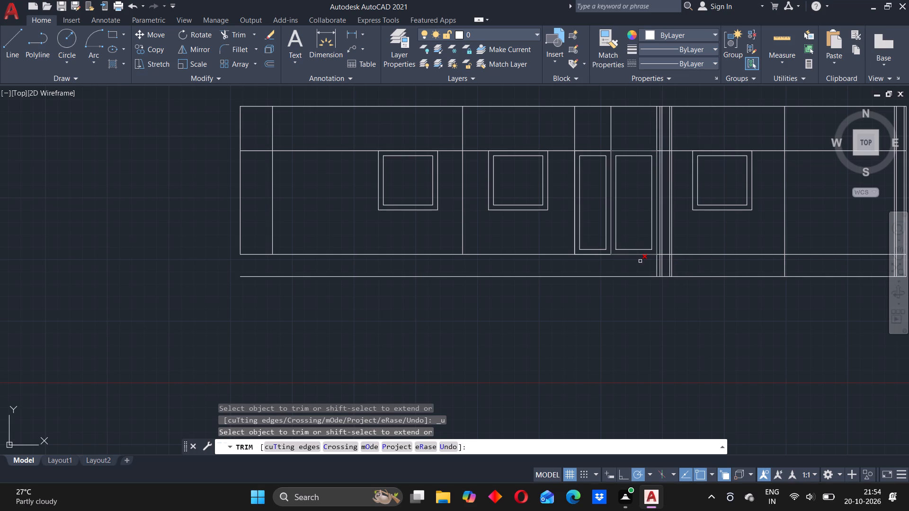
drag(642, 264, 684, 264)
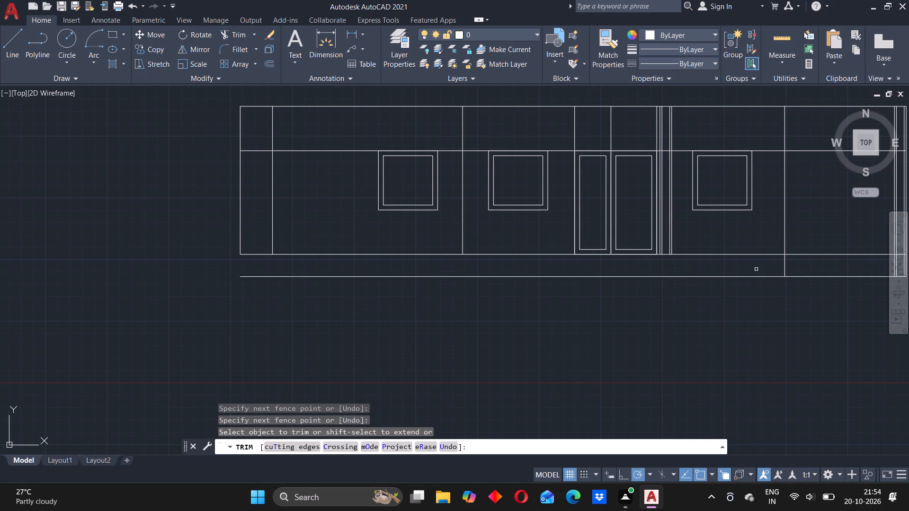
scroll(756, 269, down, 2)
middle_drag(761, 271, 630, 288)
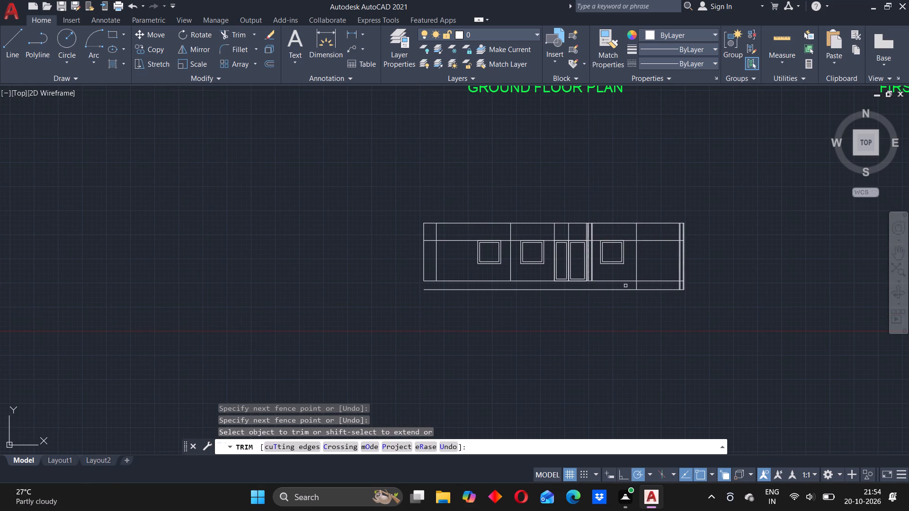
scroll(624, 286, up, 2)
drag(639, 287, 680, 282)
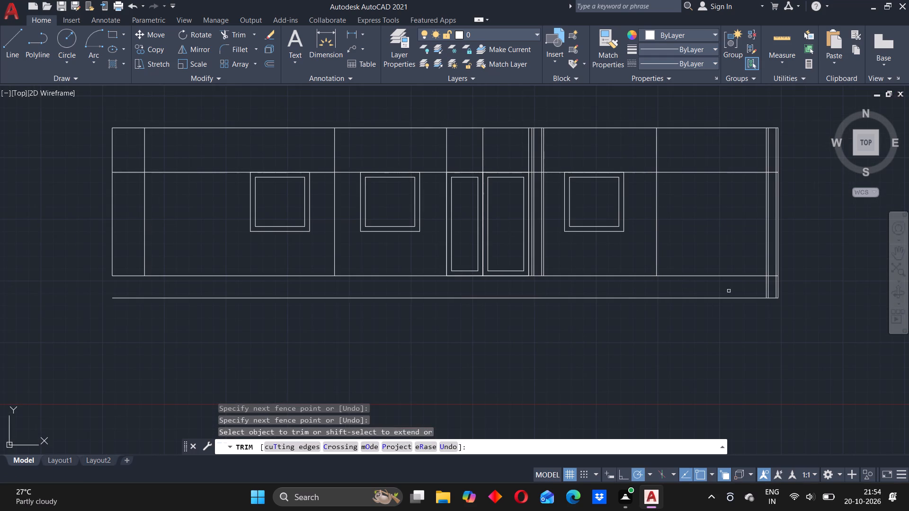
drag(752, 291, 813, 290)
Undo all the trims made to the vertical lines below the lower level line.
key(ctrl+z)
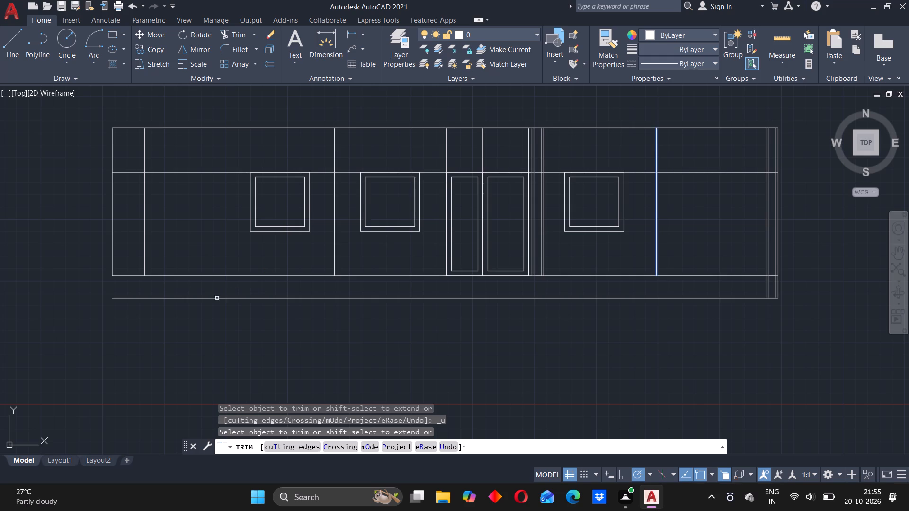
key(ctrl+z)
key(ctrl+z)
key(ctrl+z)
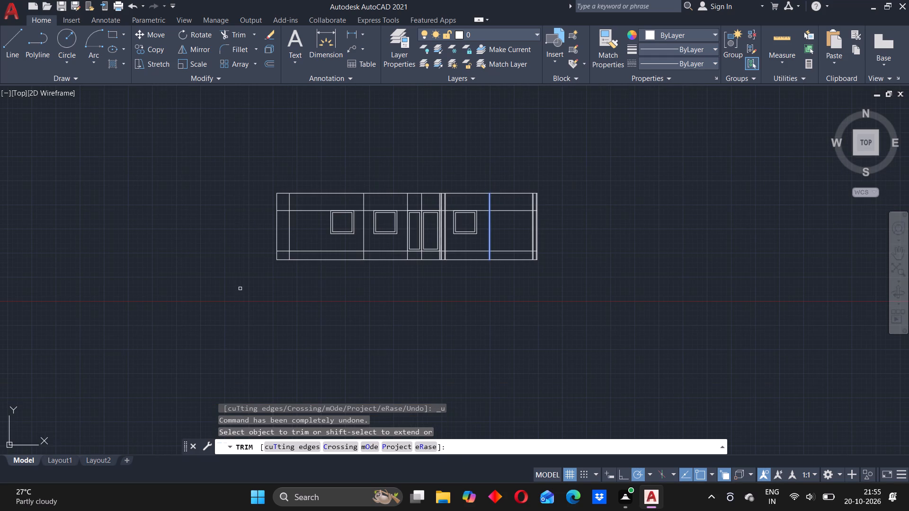
Trim below the lower level line the vertical lines at the doors and the right end, keeping one line at the closely spaced group beside the doors and one at the right end.
scroll(310, 257, up, 4)
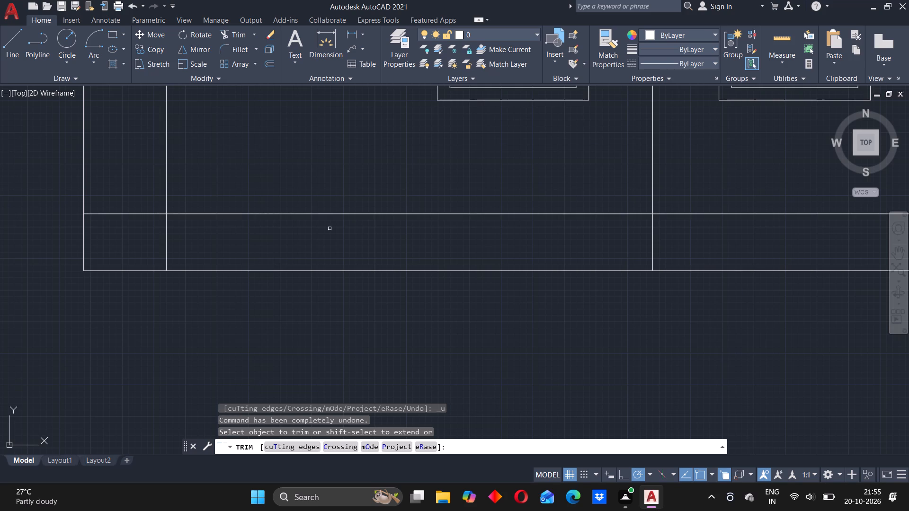
scroll(700, 247, down, 3)
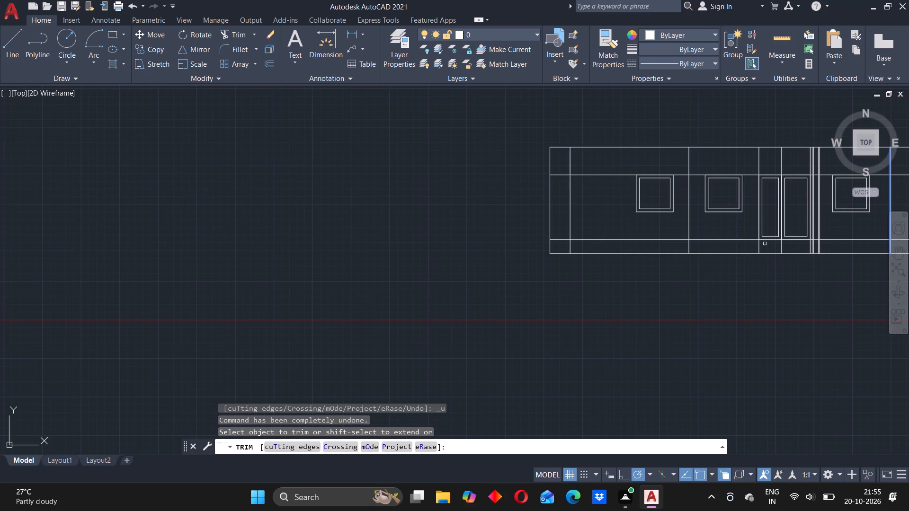
middle_drag(738, 252, 526, 242)
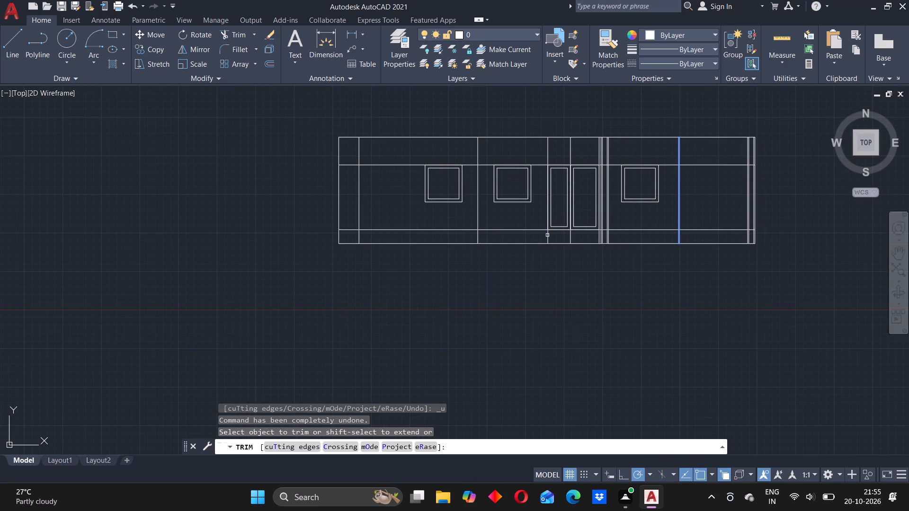
click(548, 236)
click(570, 239)
scroll(602, 241, up, 4)
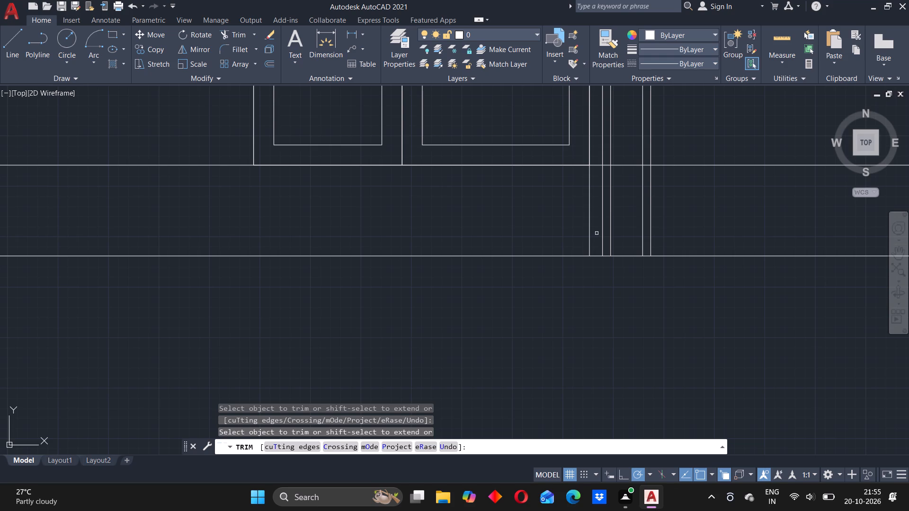
drag(579, 212, 616, 209)
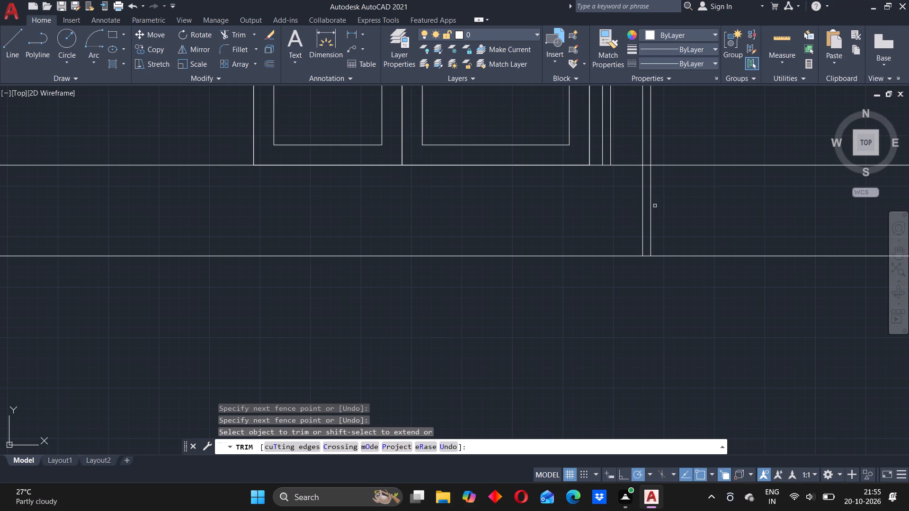
click(651, 206)
scroll(691, 220, down, 2)
middle_drag(762, 222, 744, 227)
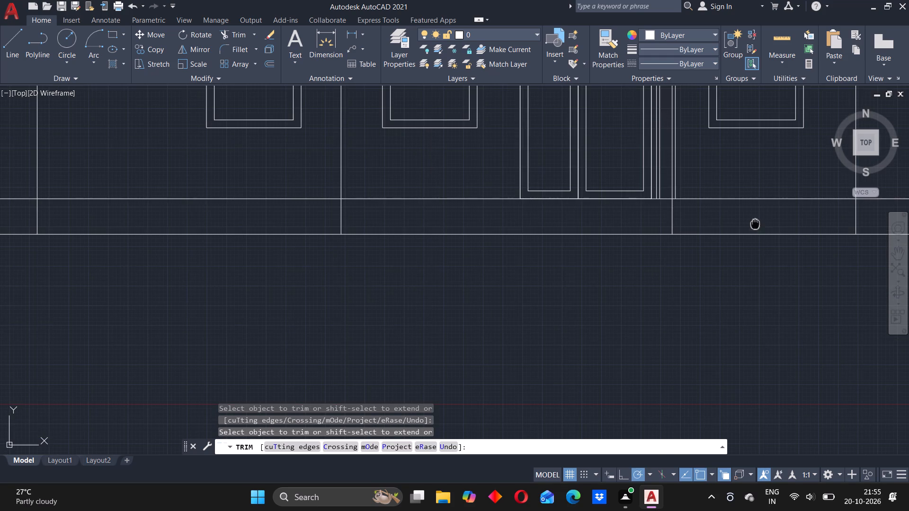
middle_drag(744, 227, 291, 213)
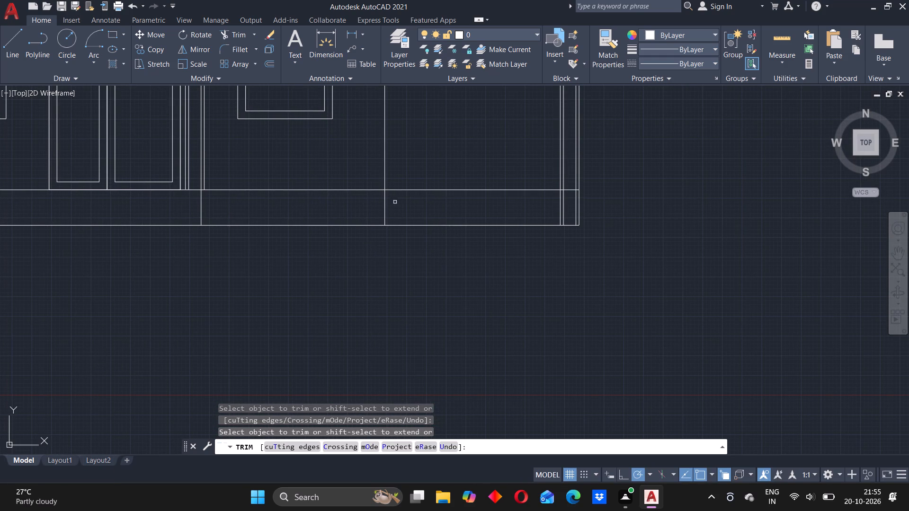
drag(553, 210, 565, 204)
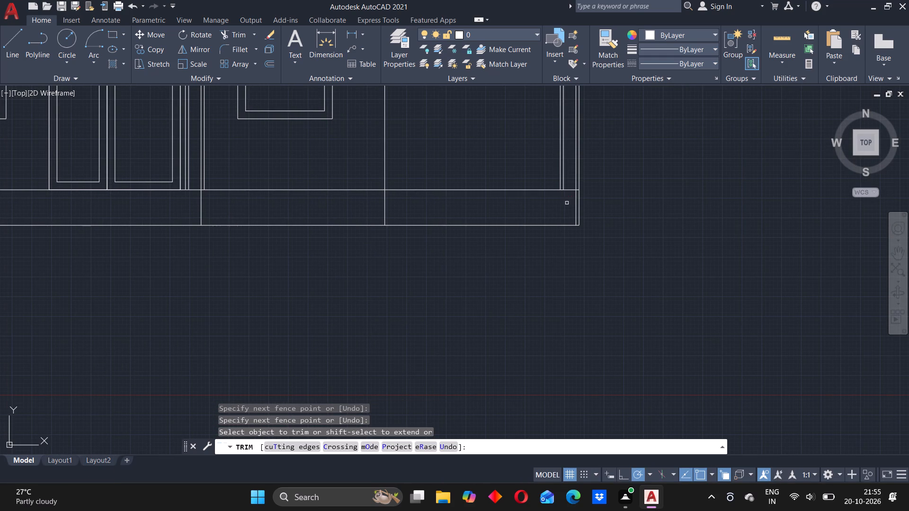
click(579, 198)
scroll(592, 217, down, 2)
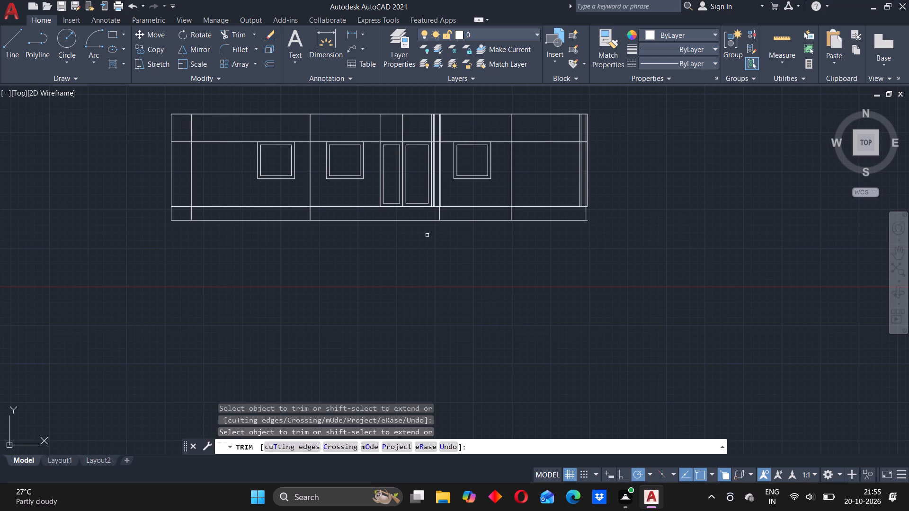
scroll(450, 205, up, 2)
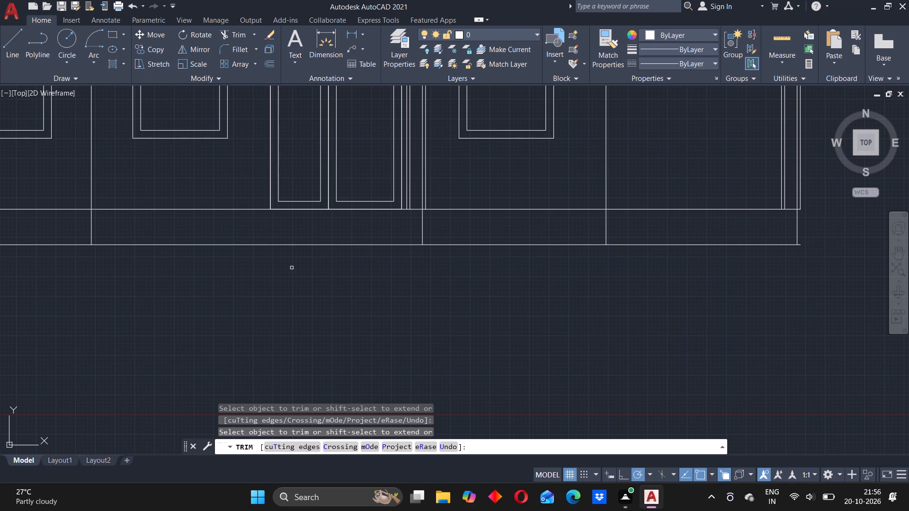
key(Escape)
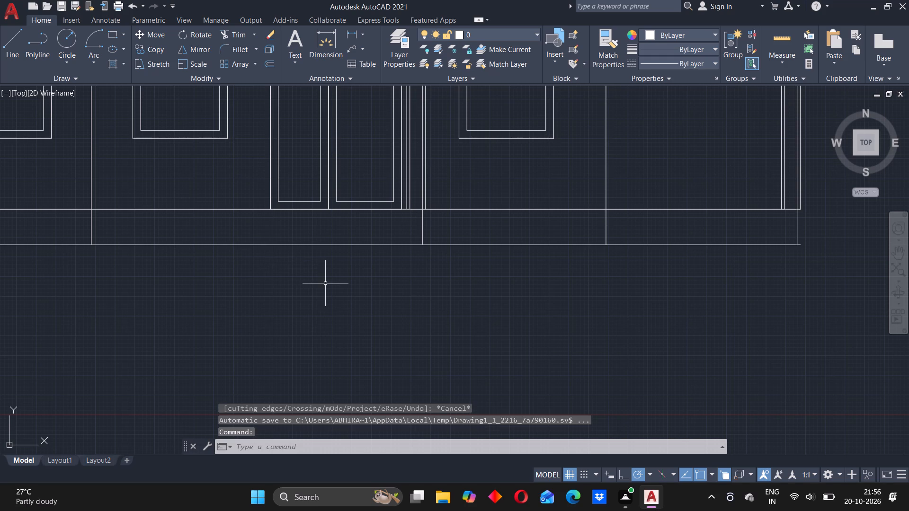
Offset 80 to the left the vertical lines just right of the doors, right of the third window, and near the elevation's right end.
key(o)
key(Return)
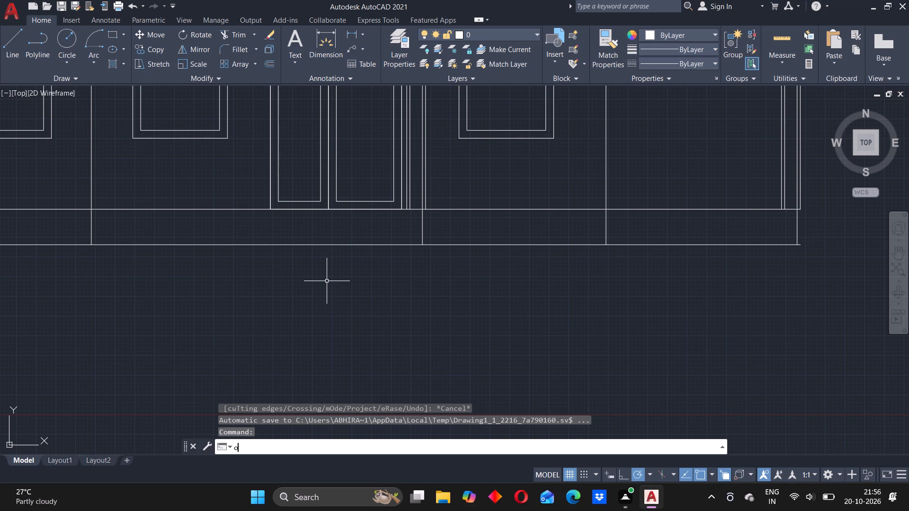
key(8)
key(0)
key(Return)
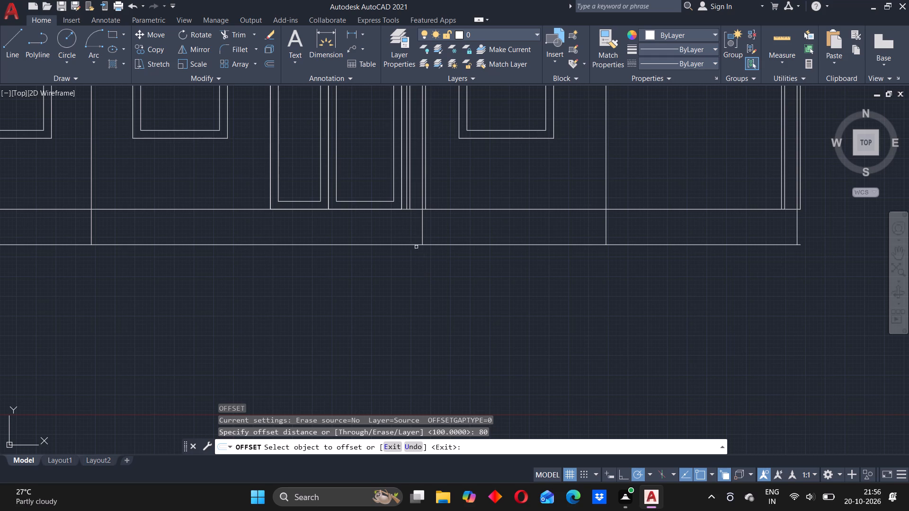
click(421, 220)
click(412, 225)
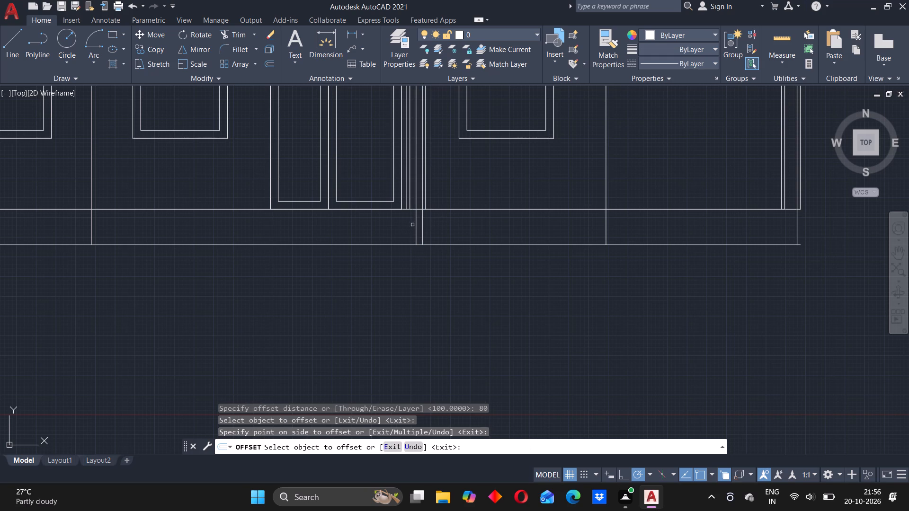
scroll(438, 222, down, 2)
scroll(438, 222, up, 1)
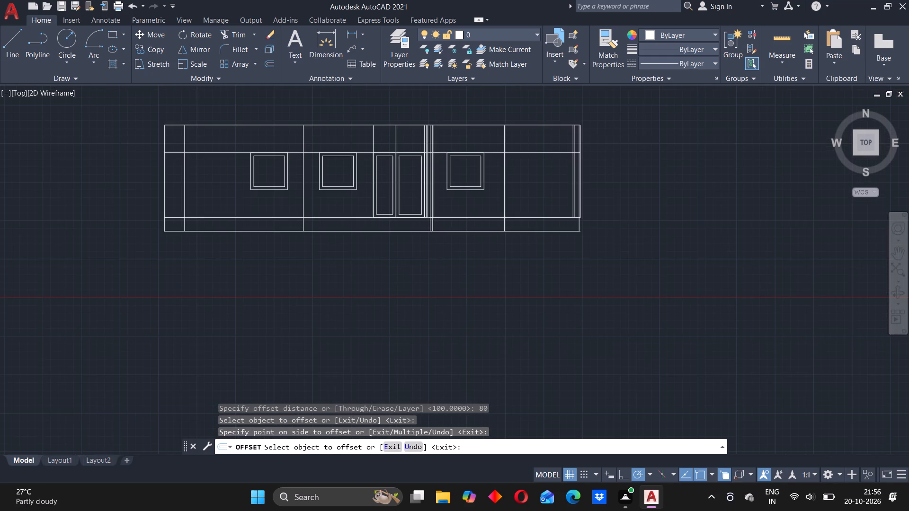
scroll(431, 226, up, 1)
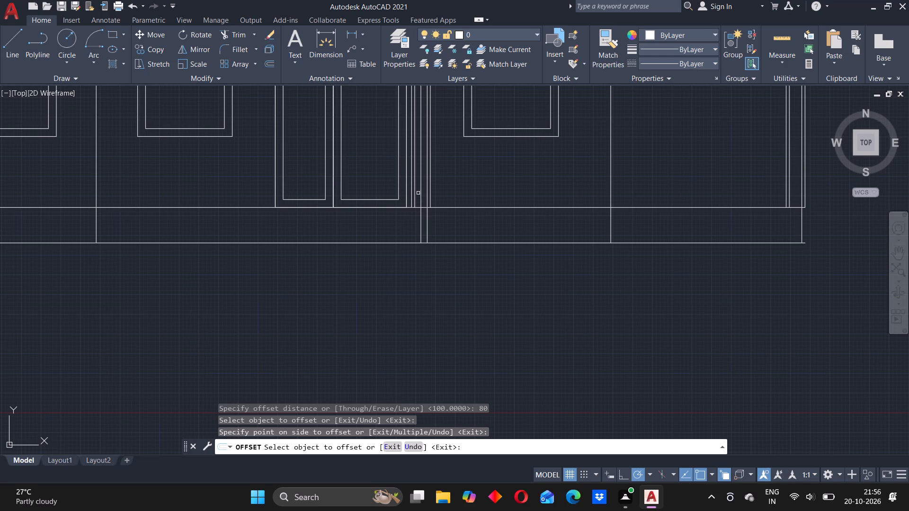
click(612, 229)
click(588, 233)
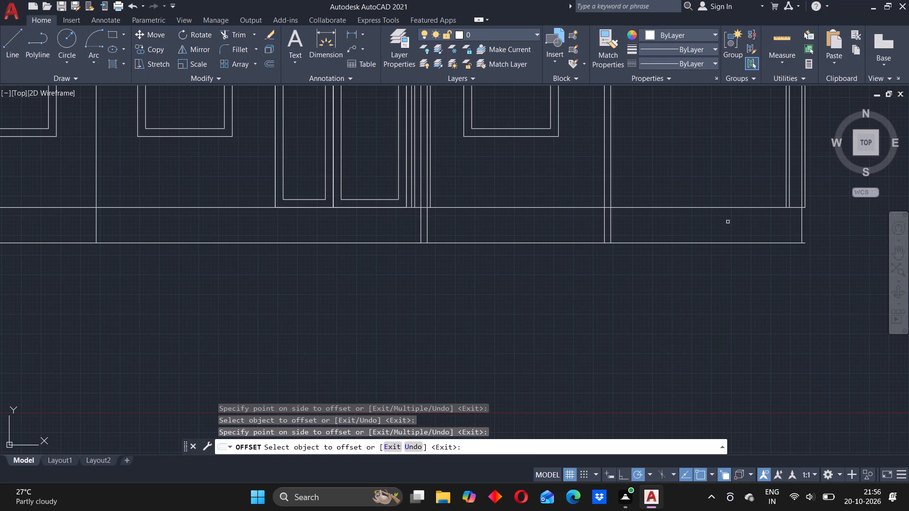
click(803, 225)
click(790, 229)
Offset 80 to the left the vertical line between the first two windows and the one near the elevation's left end.
scroll(210, 234, up, 1)
middle_drag(210, 233, 449, 239)
scroll(398, 227, down, 2)
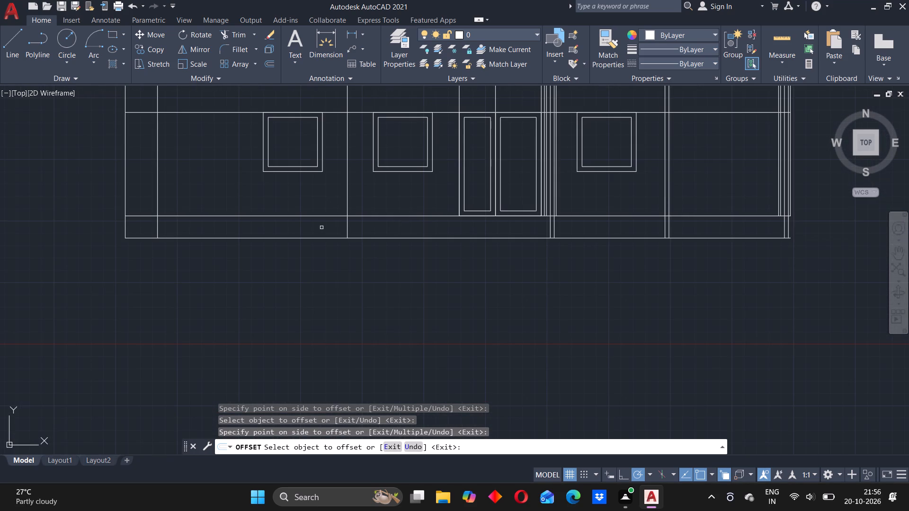
click(349, 228)
click(348, 229)
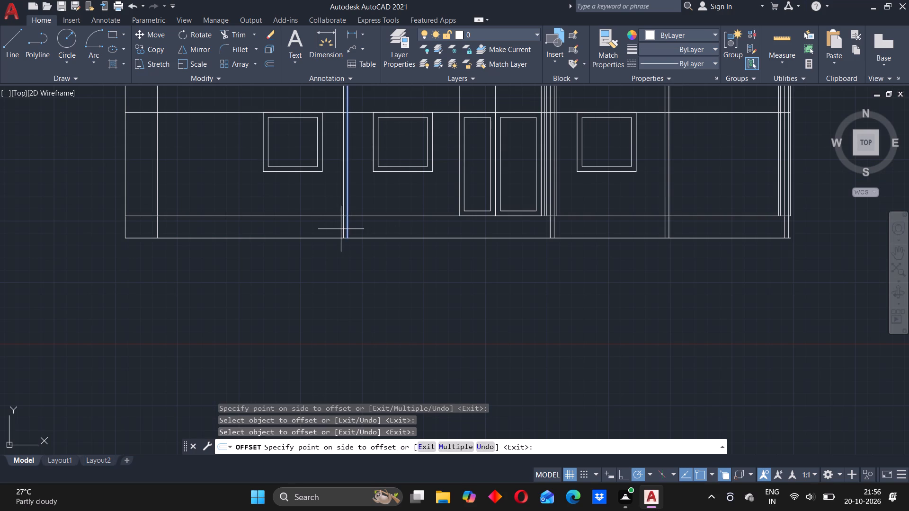
click(330, 229)
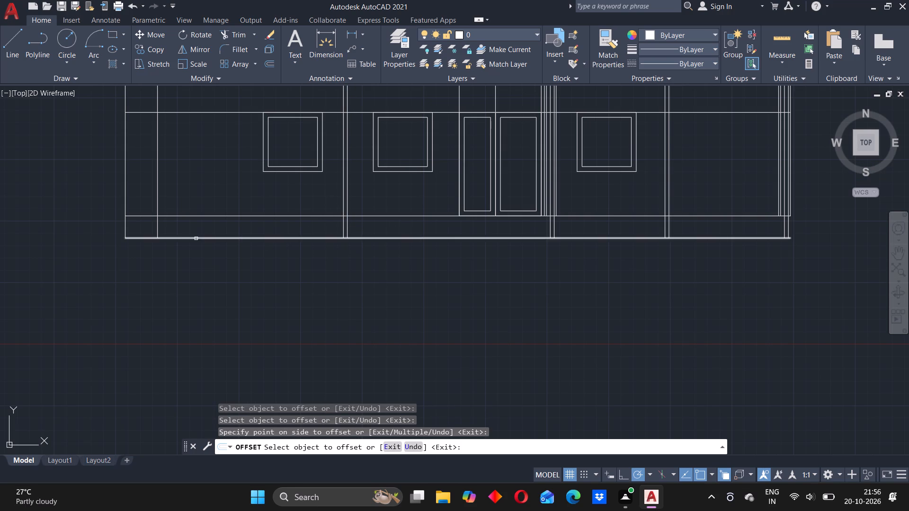
click(159, 225)
click(147, 226)
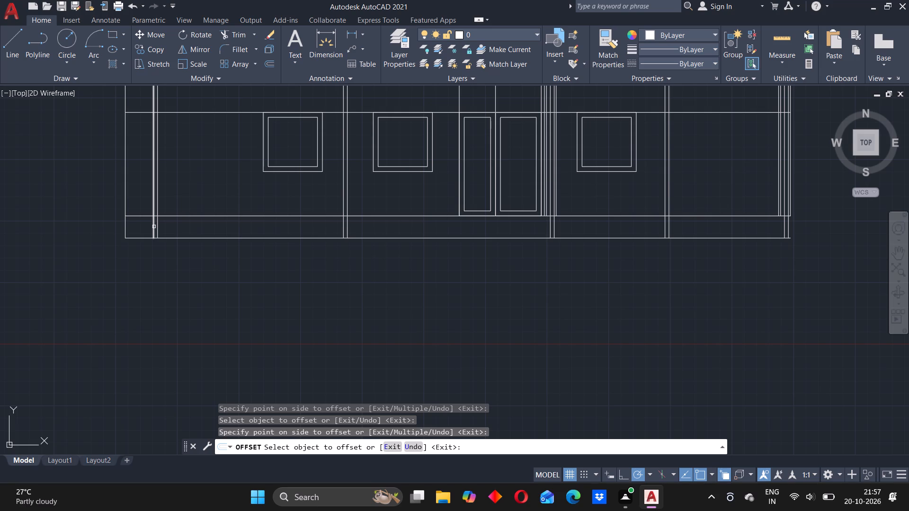
scroll(155, 232, up, 2)
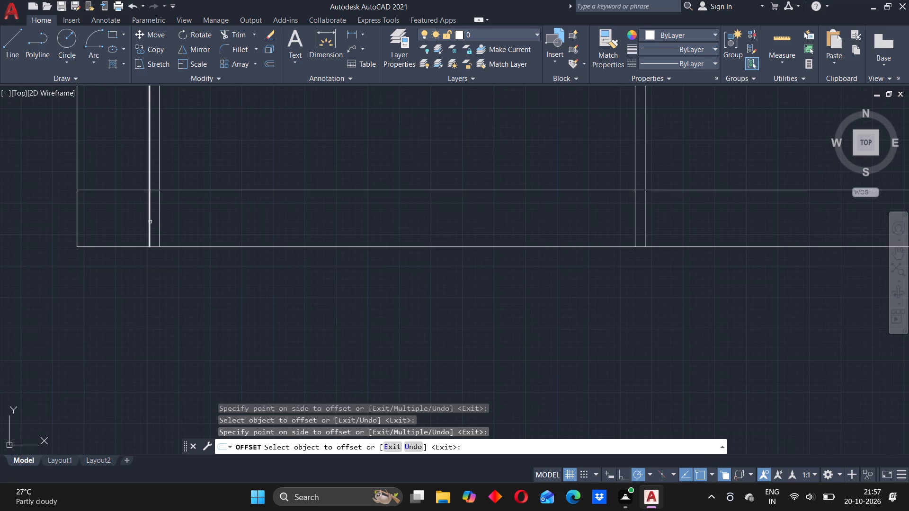
Offset 80 the vertical line near the left end to the left, and the left edge and the line between the first two windows to the right.
click(150, 222)
click(142, 223)
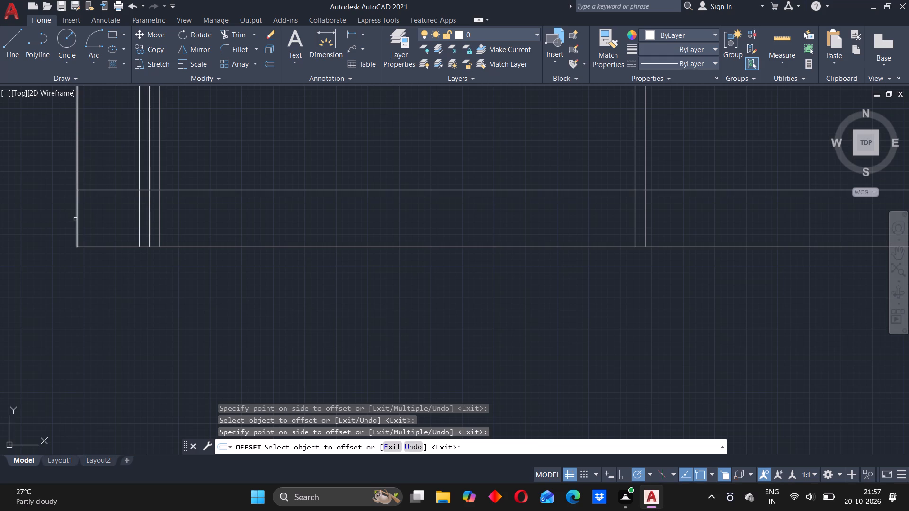
click(76, 218)
click(90, 216)
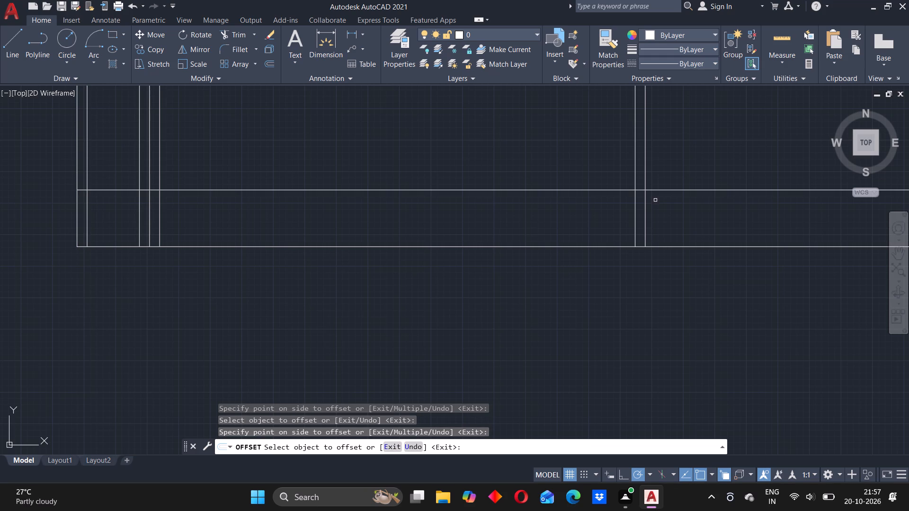
scroll(627, 211, down, 1)
click(638, 208)
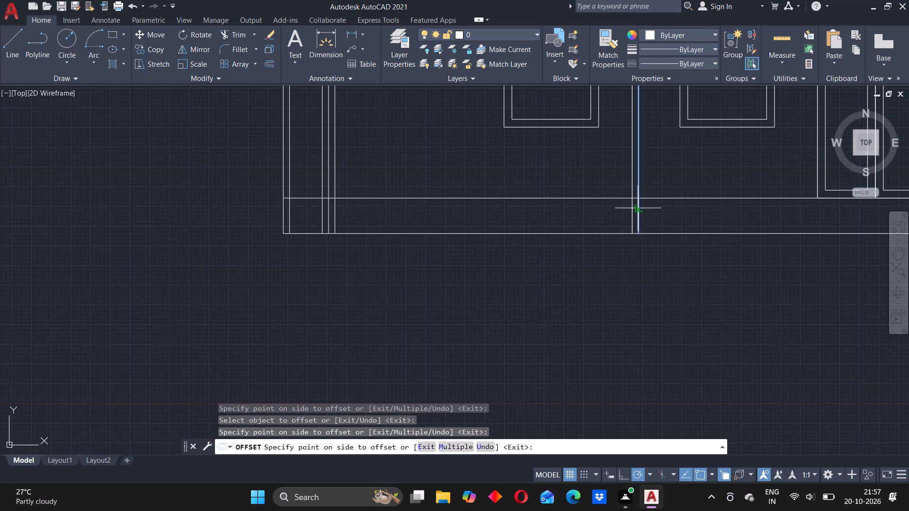
click(652, 212)
key(Escape)
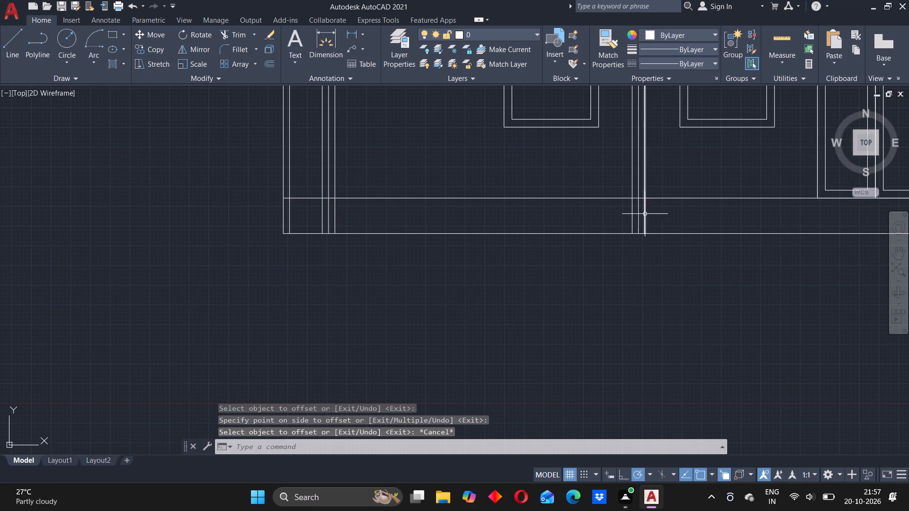
Erase the leftmost of the three vertical lines between the first two windows.
click(633, 218)
key(Delete)
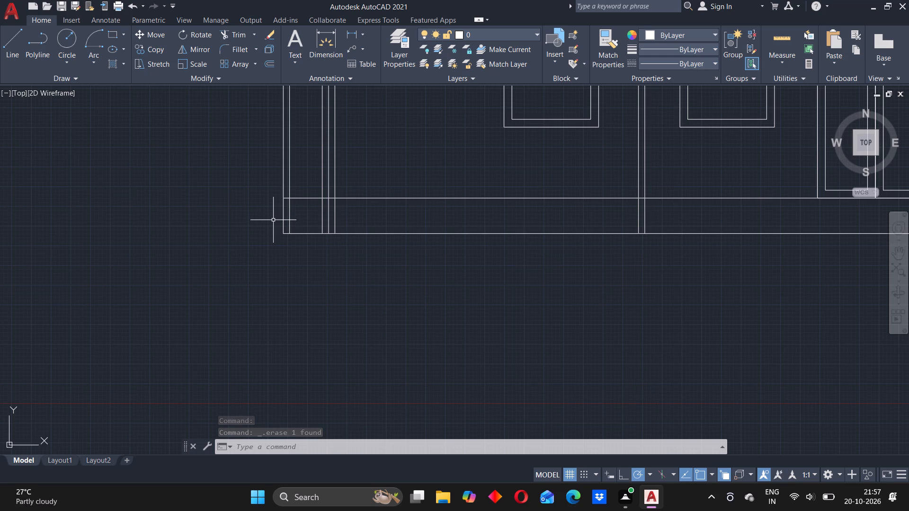
At the left end and between the first two windows, trim each pair's left line below the lower level line and its right line just above it.
text(tr)
key(Return)
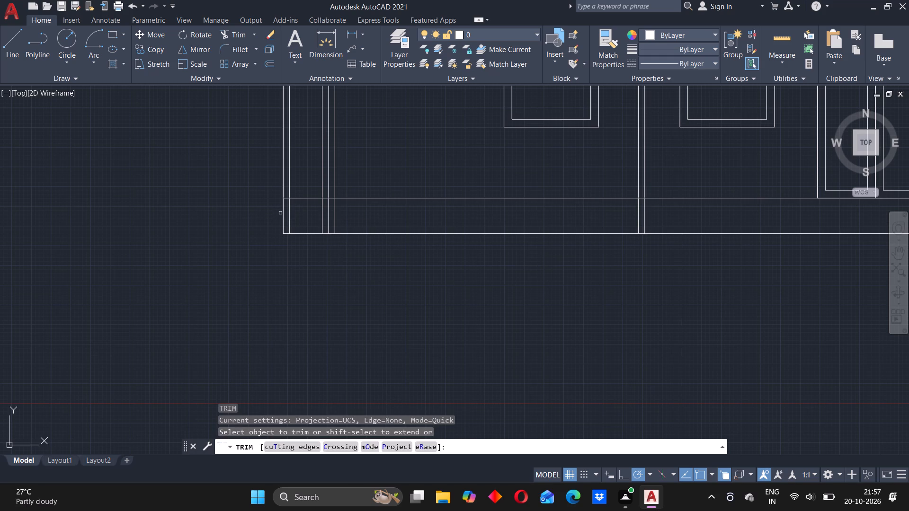
click(284, 210)
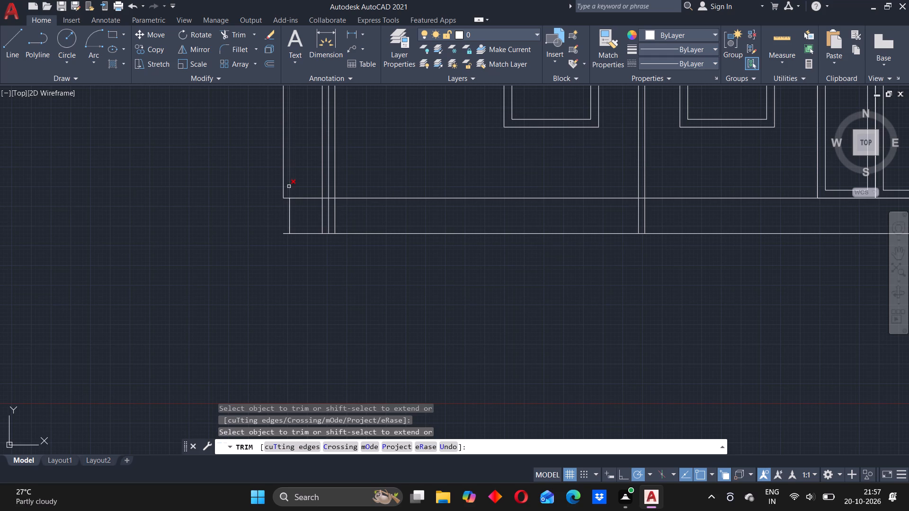
click(289, 186)
scroll(640, 213, down, 4)
scroll(640, 213, up, 3)
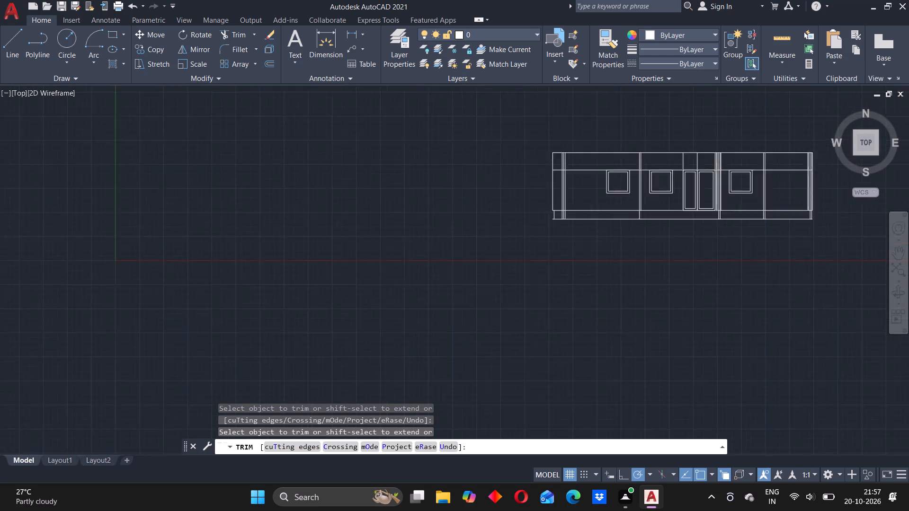
scroll(632, 212, up, 3)
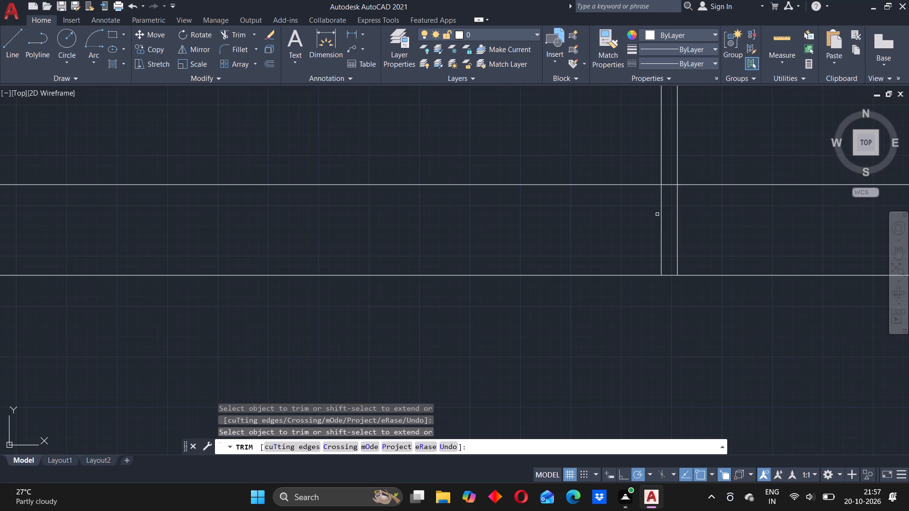
click(660, 214)
scroll(688, 217, down, 2)
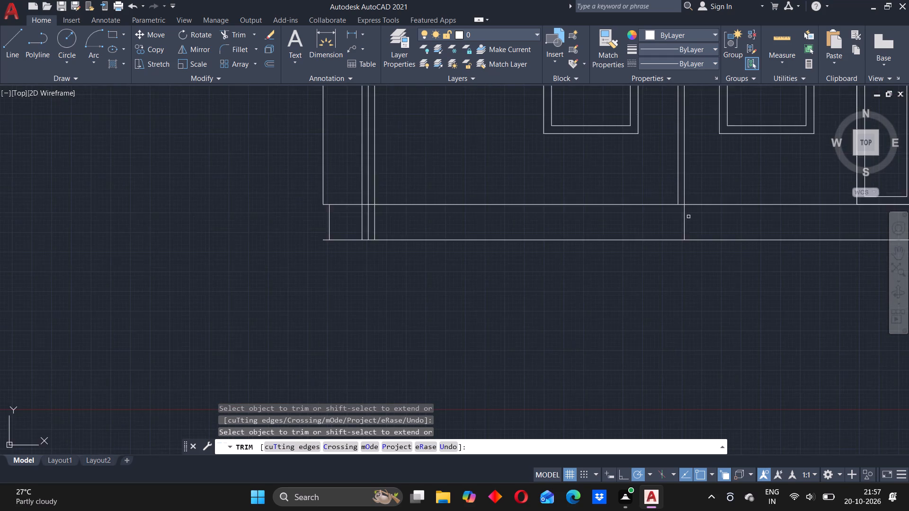
scroll(688, 217, down, 3)
middle_drag(751, 225, 449, 245)
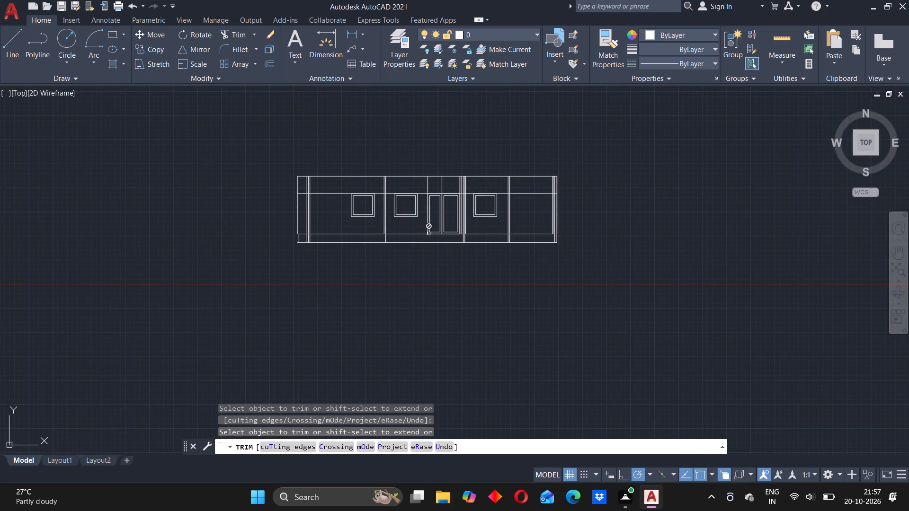
scroll(395, 229, up, 2)
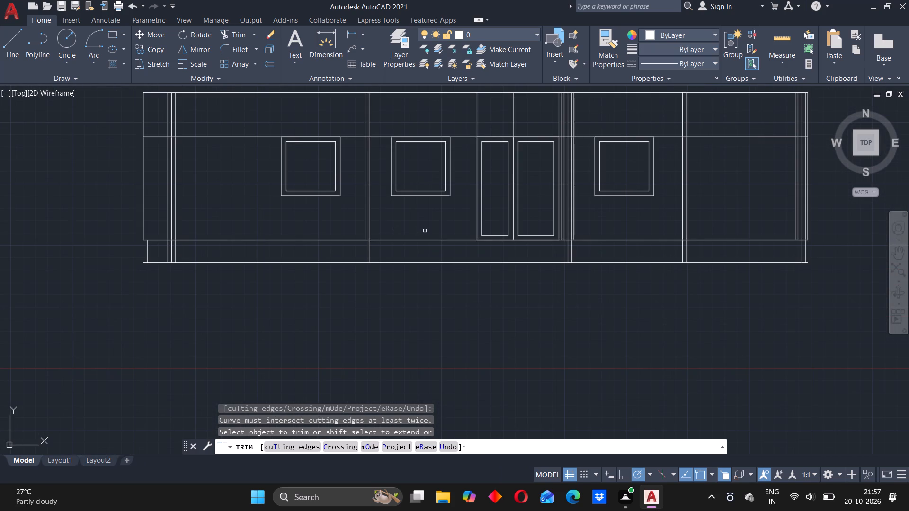
click(369, 232)
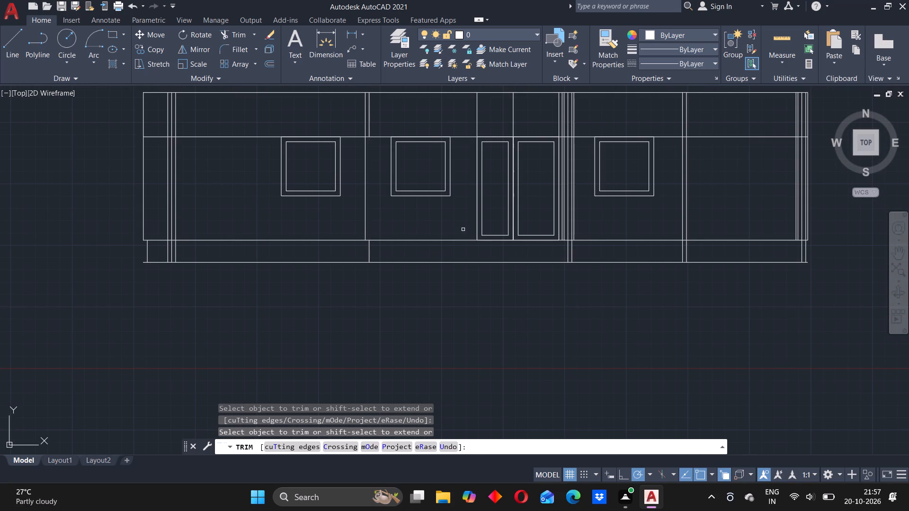
Beside the doors, right of the third window and near the right end, trim each pair's right line below the lower level line and left line above.
scroll(566, 249, up, 2)
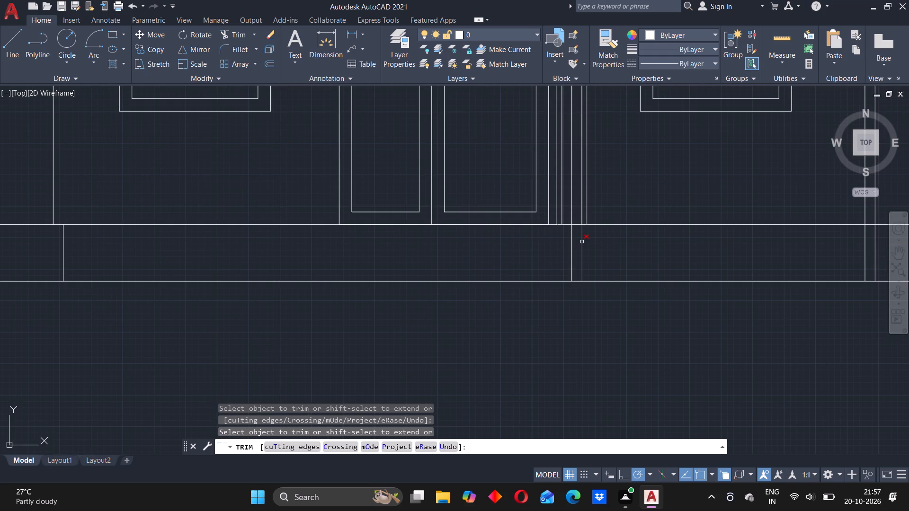
click(583, 242)
click(572, 209)
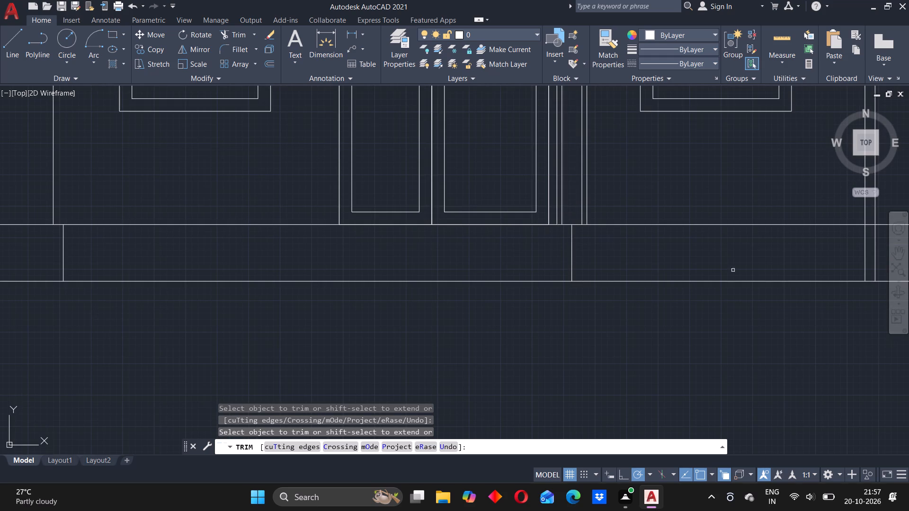
middle_drag(785, 259, 452, 272)
scroll(459, 265, down, 1)
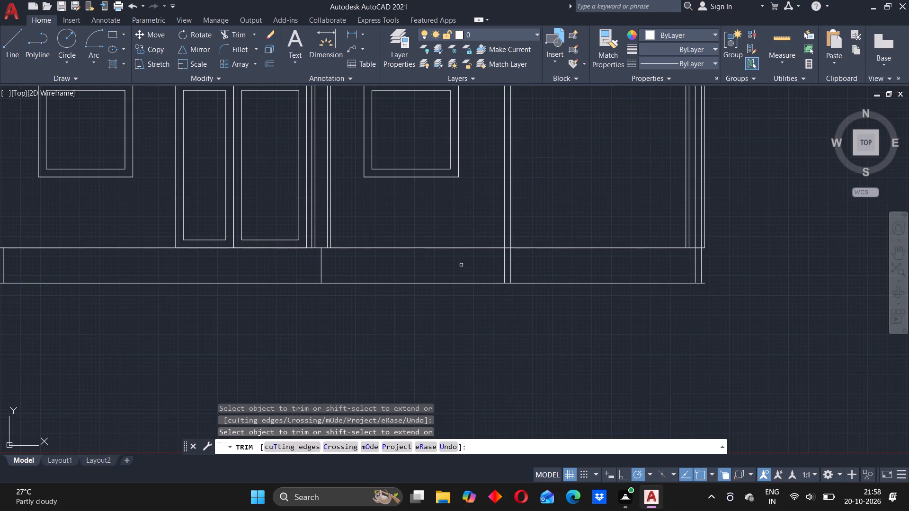
click(509, 258)
click(515, 258)
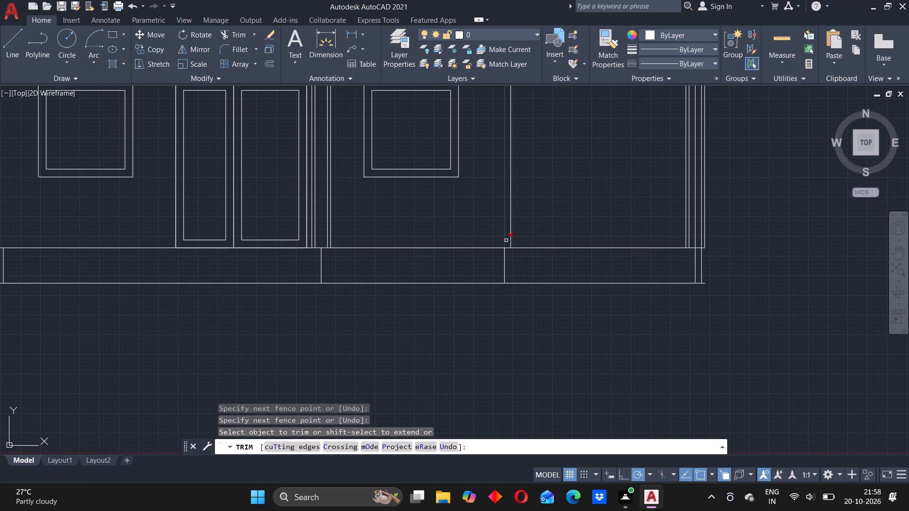
click(505, 238)
middle_drag(704, 291, 617, 322)
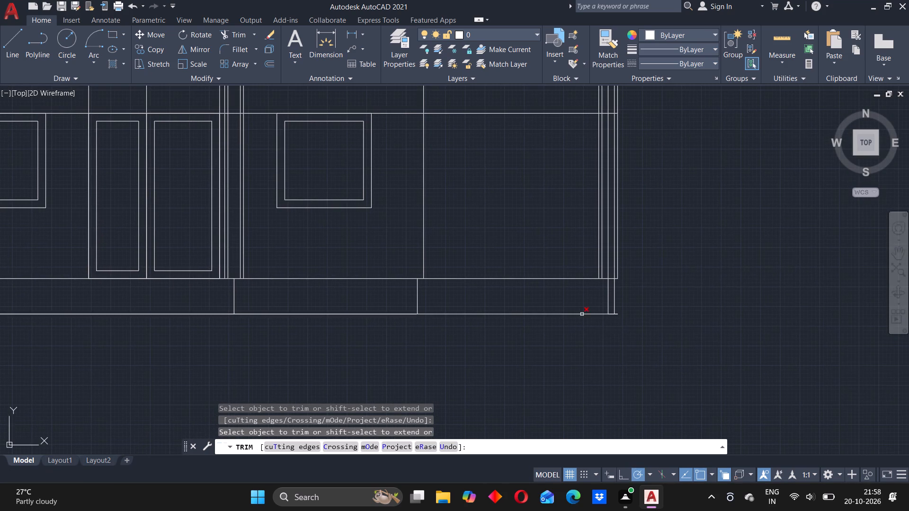
scroll(582, 314, up, 1)
click(637, 281)
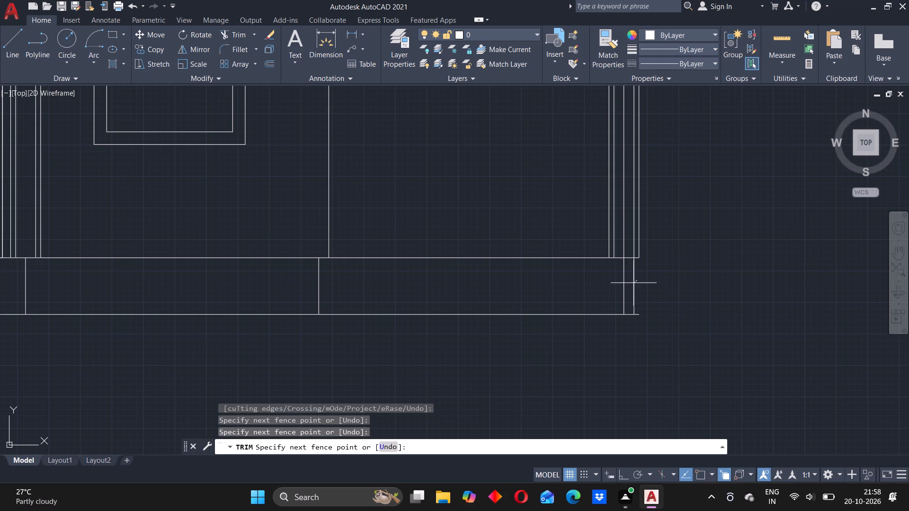
click(633, 283)
click(624, 241)
scroll(566, 250, down, 2)
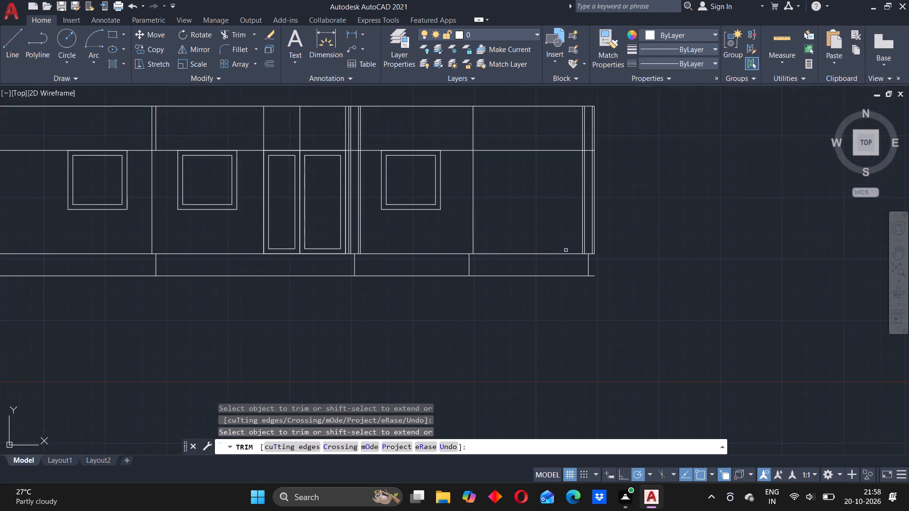
Trim the leftover piece of the right vertical line between the first two windows, above the window-head line.
scroll(525, 260, down, 1)
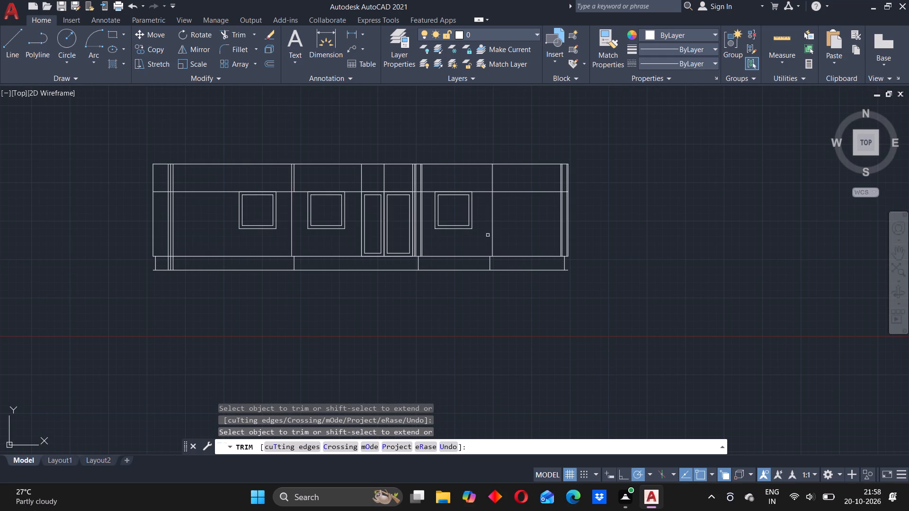
middle_drag(374, 255, 399, 242)
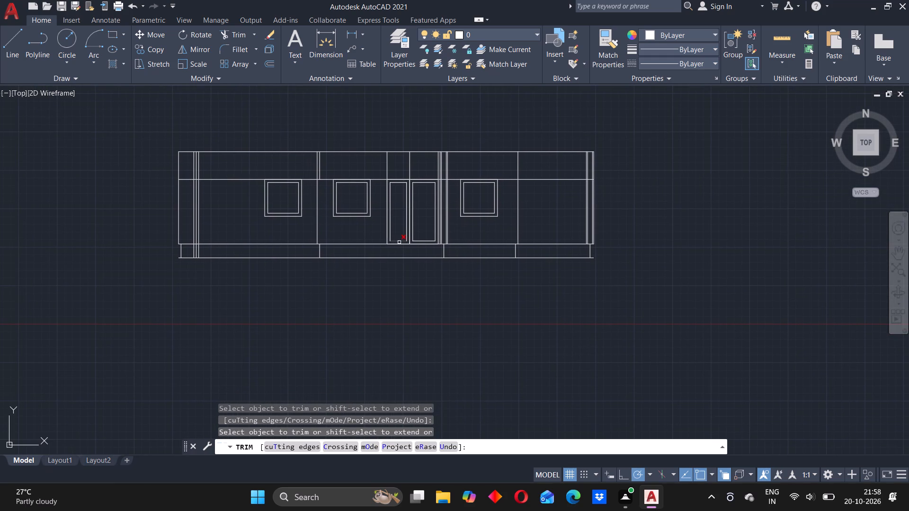
scroll(328, 175, up, 1)
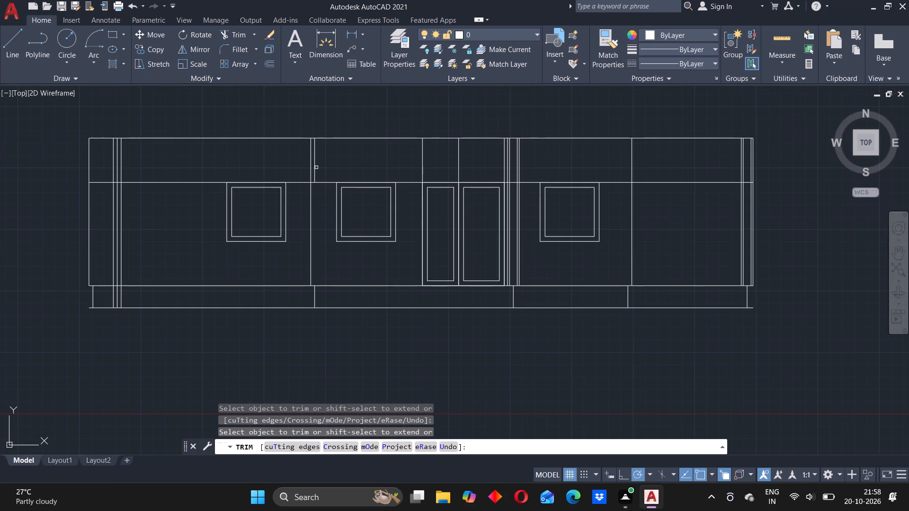
click(316, 167)
In the three vertical lines near the left end, trim the outer two above the lower level line and the middle one below it.
middle_drag(195, 255, 271, 241)
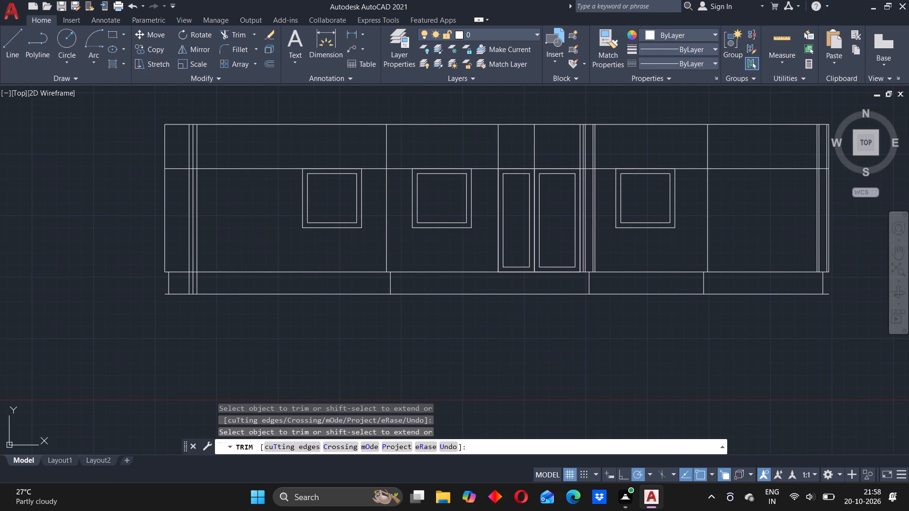
click(190, 269)
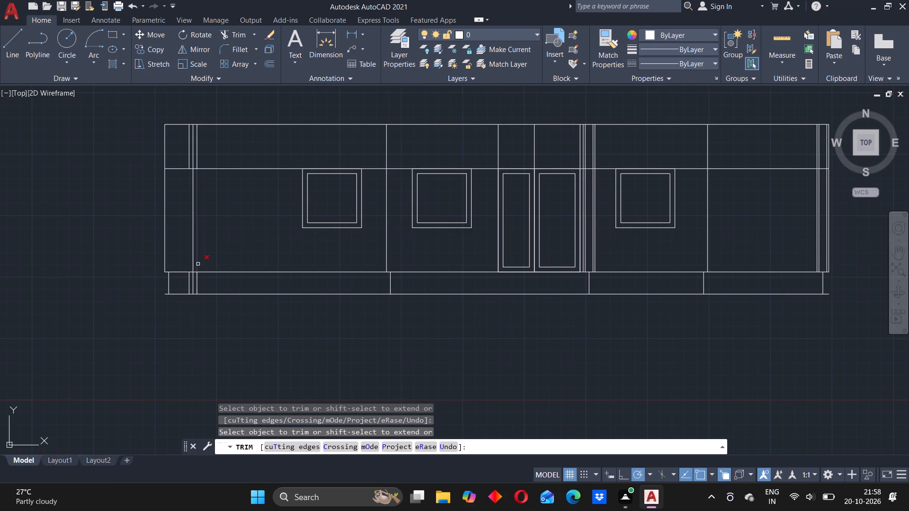
click(198, 263)
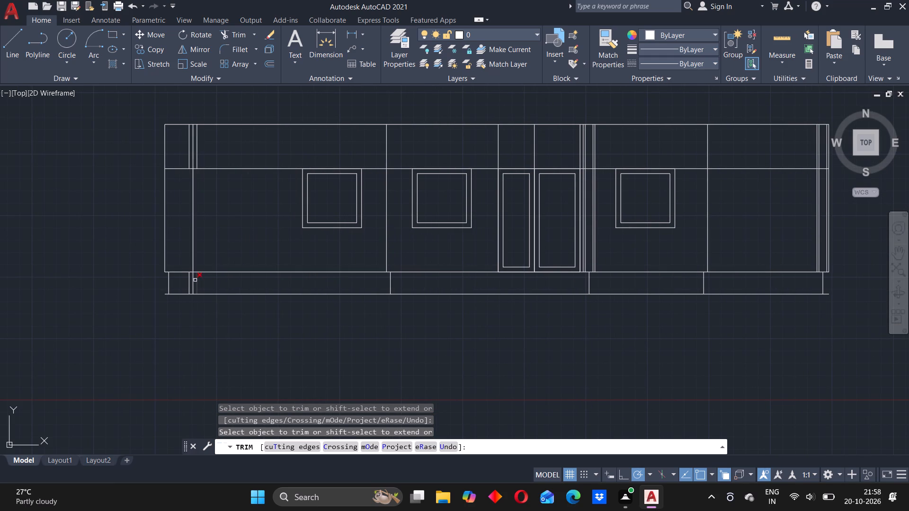
click(194, 281)
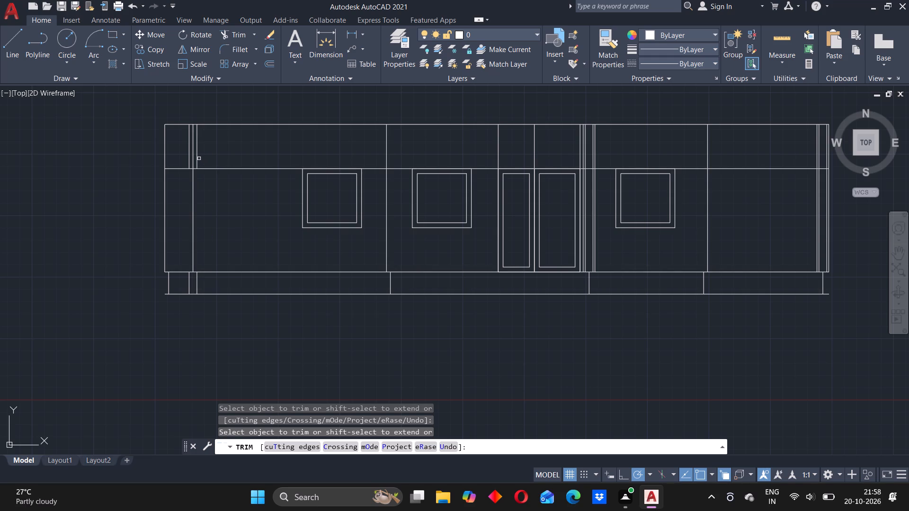
click(197, 160)
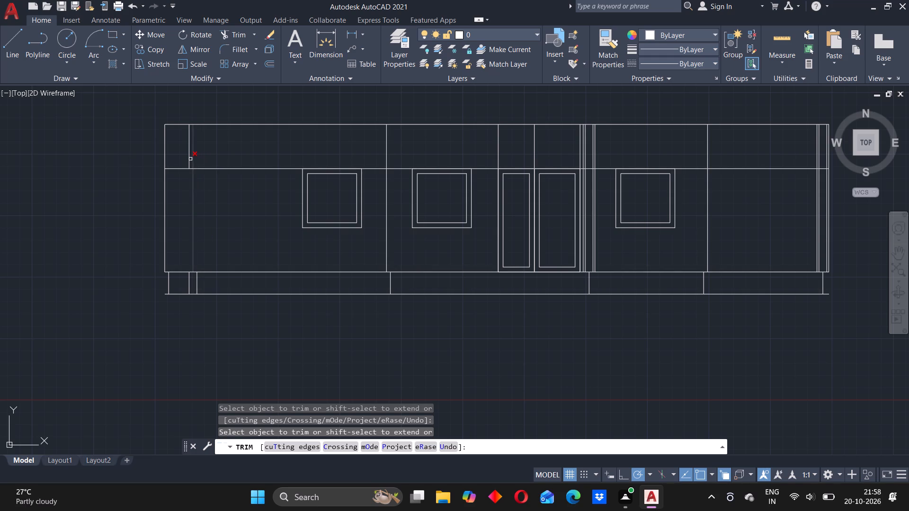
click(190, 159)
middle_drag(659, 273, 500, 290)
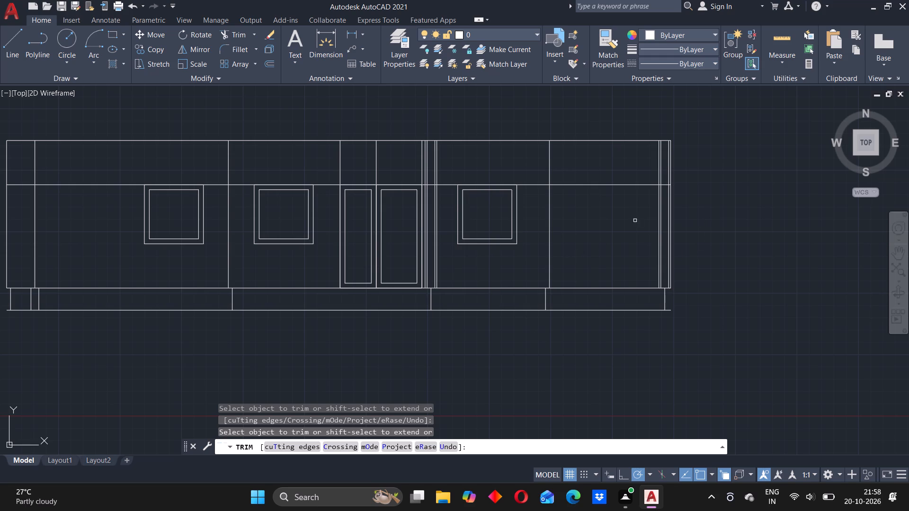
key(Escape)
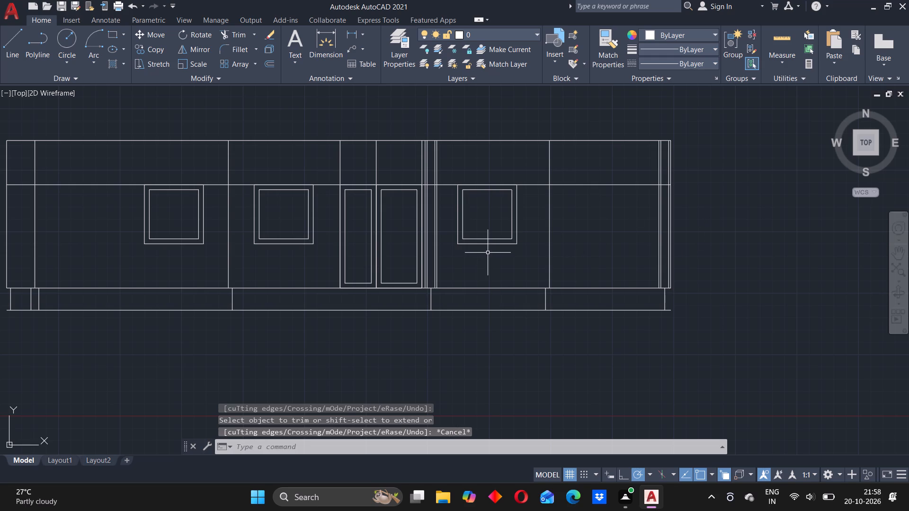
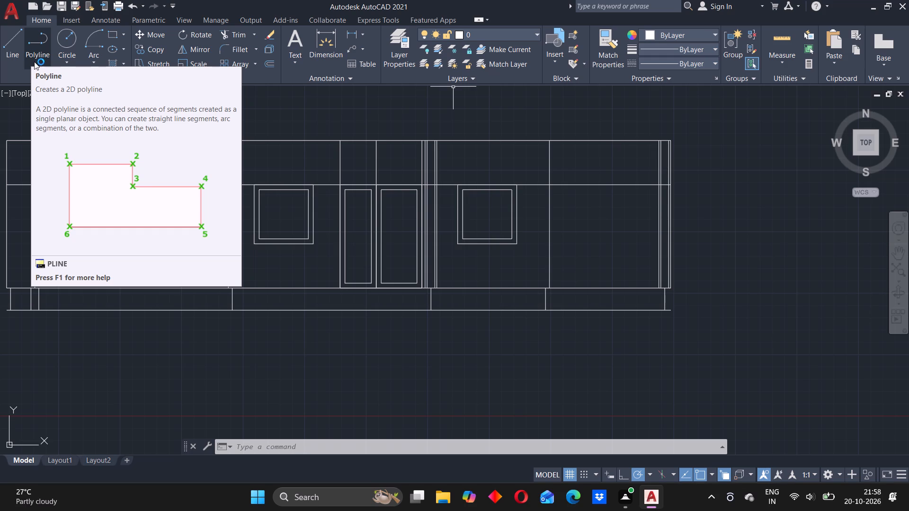
Examine the trimmed elevation around the doors, the third window and the lower level line.
scroll(337, 185, down, 1)
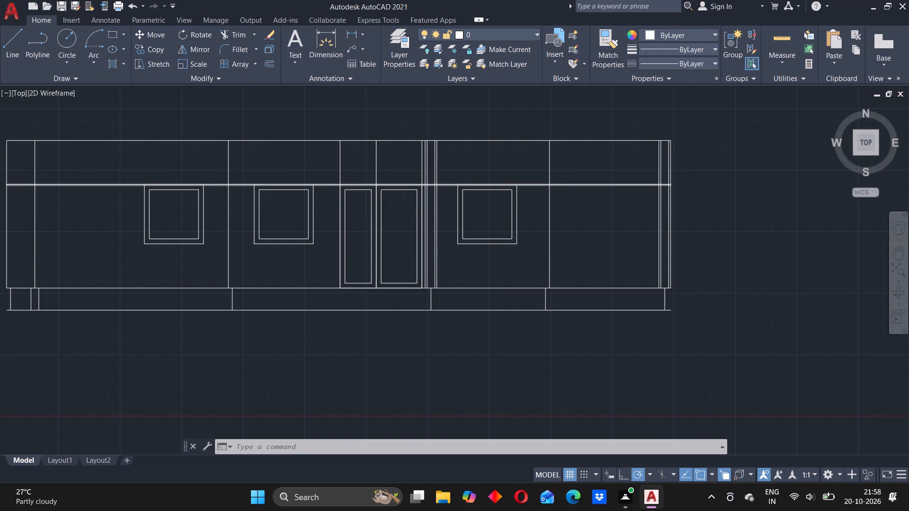
scroll(380, 215, up, 1)
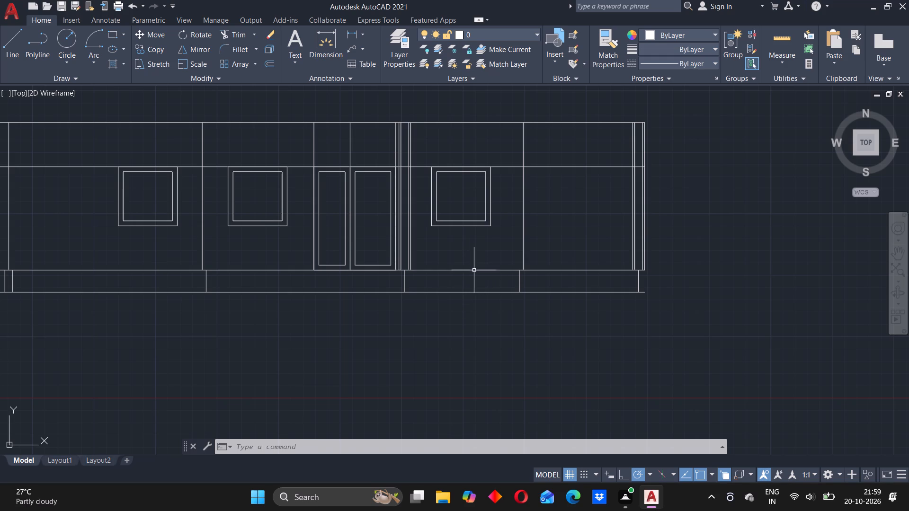
scroll(474, 269, down, 1)
middle_drag(453, 265, 483, 238)
scroll(484, 237, up, 1)
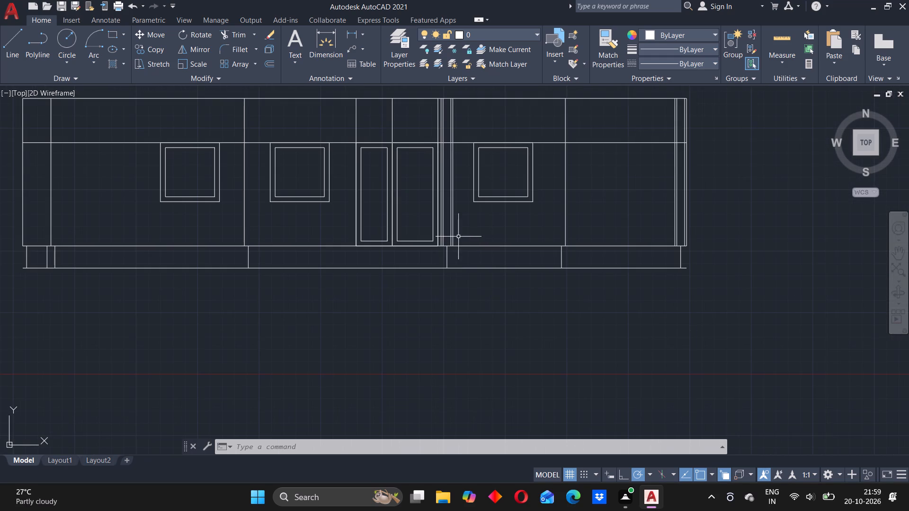
middle_drag(470, 223, 487, 235)
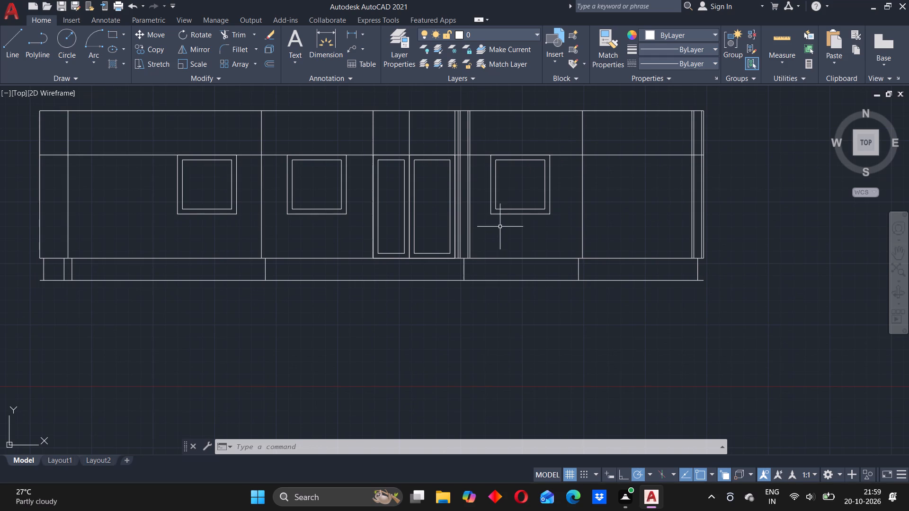
middle_drag(493, 243, 512, 227)
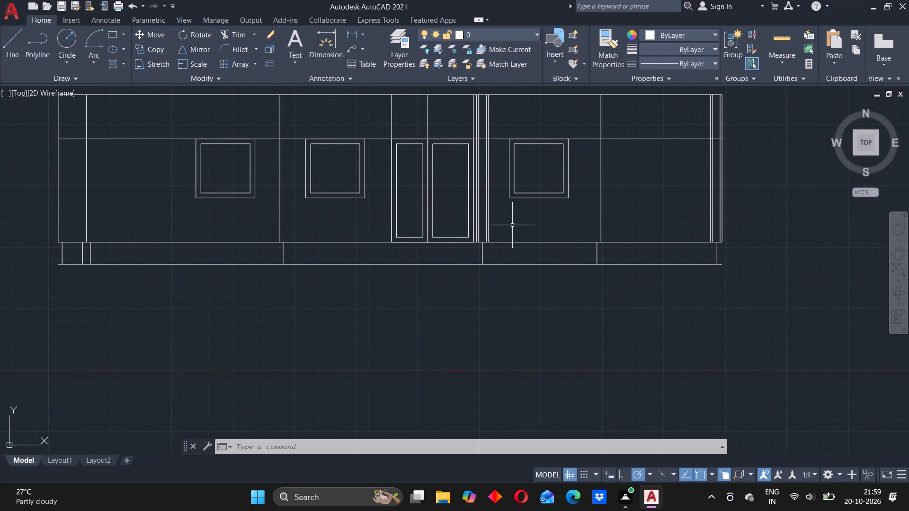
middle_drag(512, 225, 487, 234)
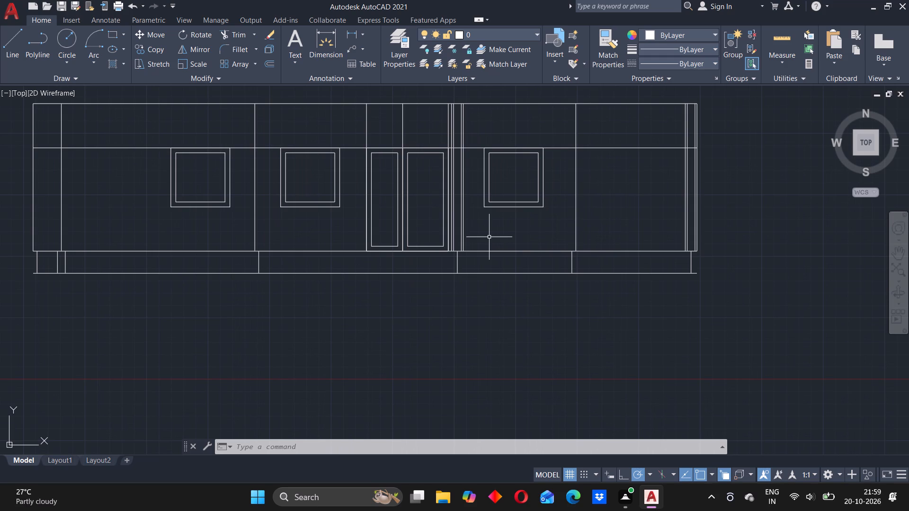
scroll(489, 237, up, 1)
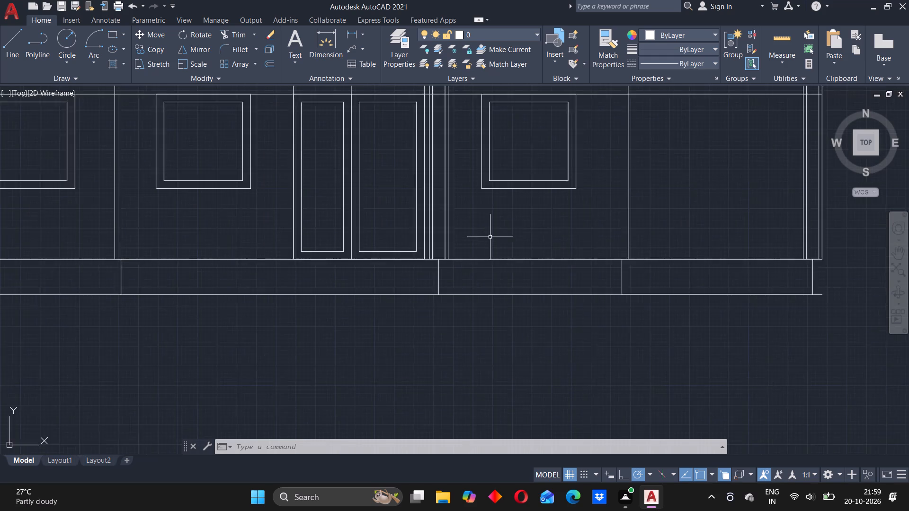
scroll(477, 241, up, 1)
middle_drag(474, 241, 503, 237)
scroll(498, 215, down, 2)
middle_drag(472, 223, 498, 219)
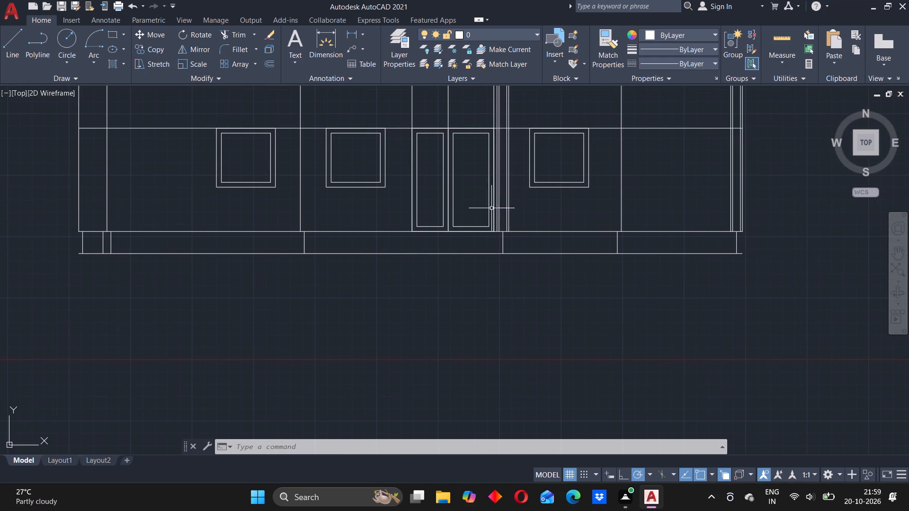
scroll(483, 177, up, 2)
scroll(483, 177, down, 1)
middle_drag(482, 185, 483, 200)
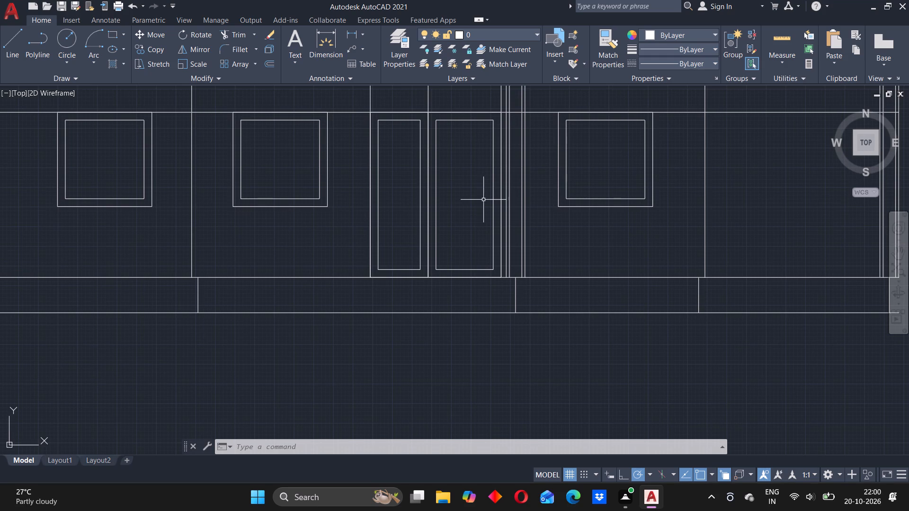
Change the colour of the inner and outer frame polylines of both doors and all three windows to Green.
click(437, 145)
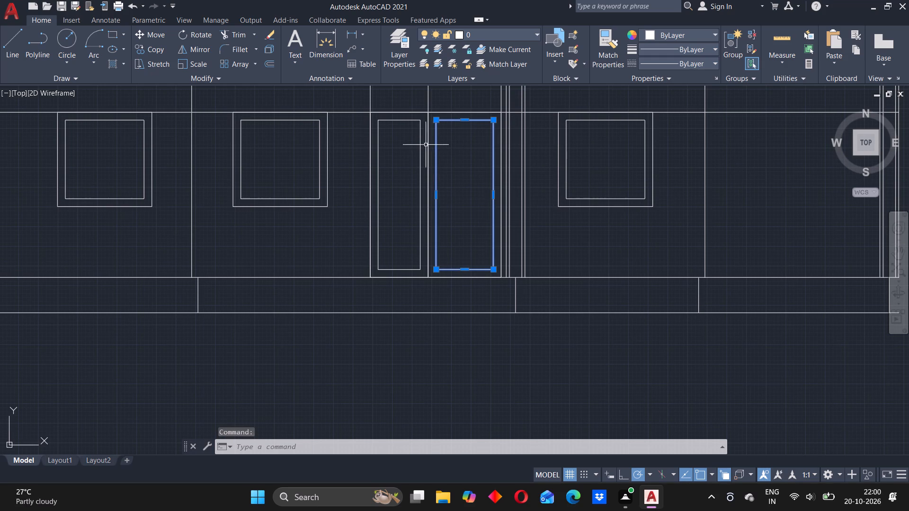
click(428, 138)
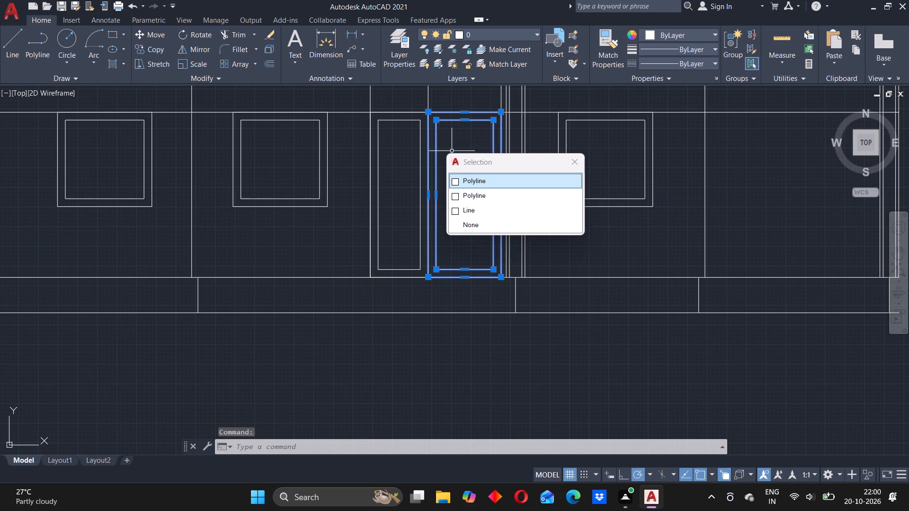
click(455, 180)
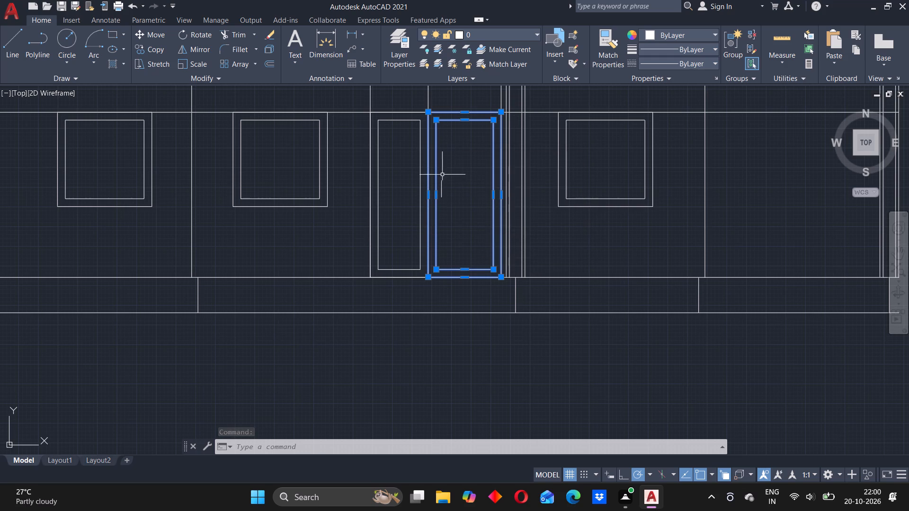
click(420, 153)
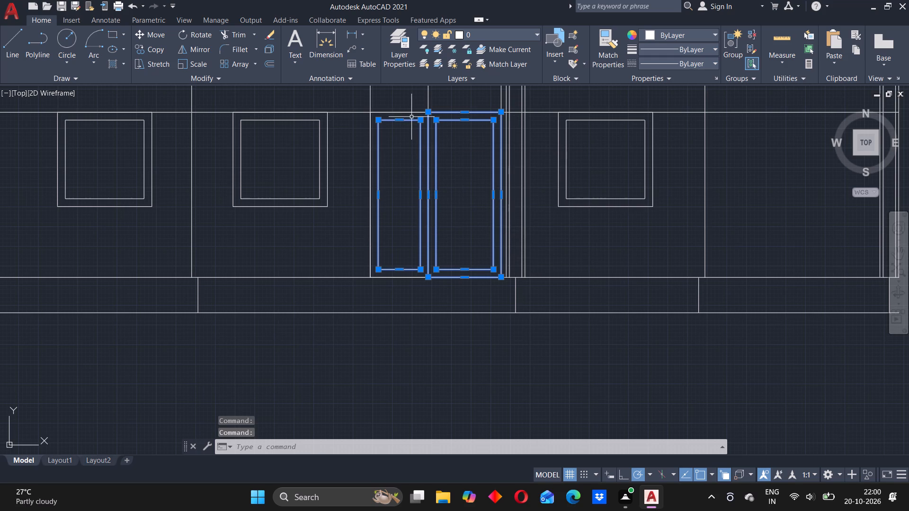
click(407, 111)
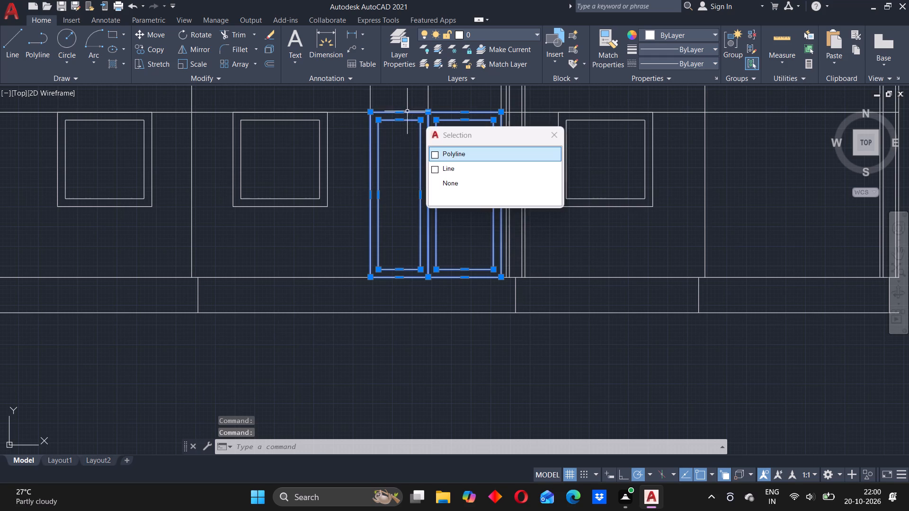
click(435, 152)
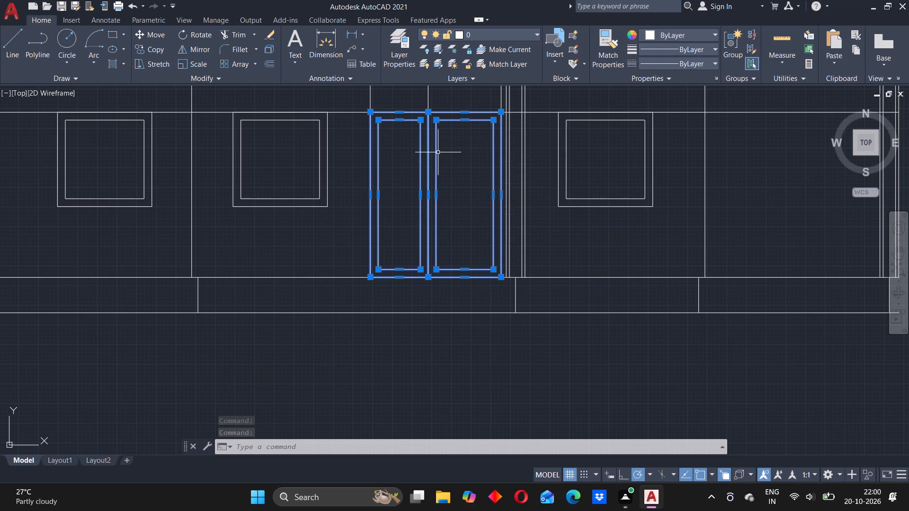
click(568, 168)
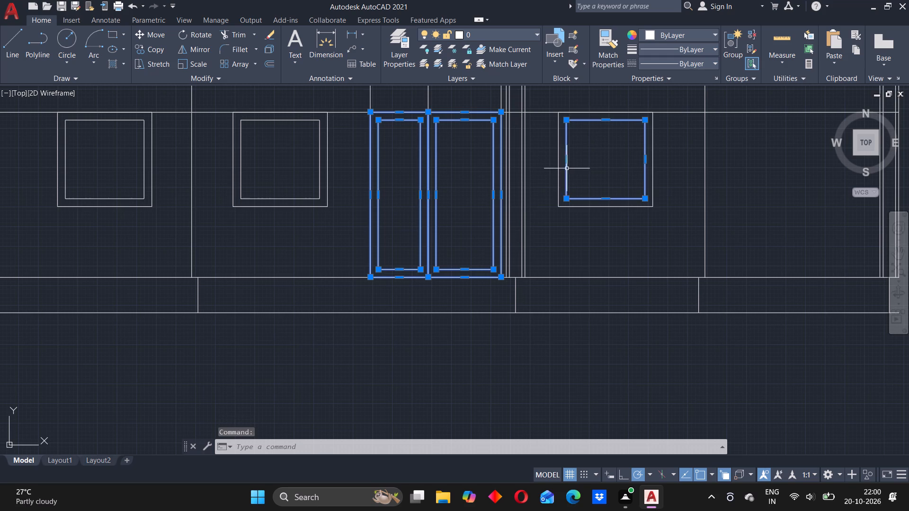
click(560, 172)
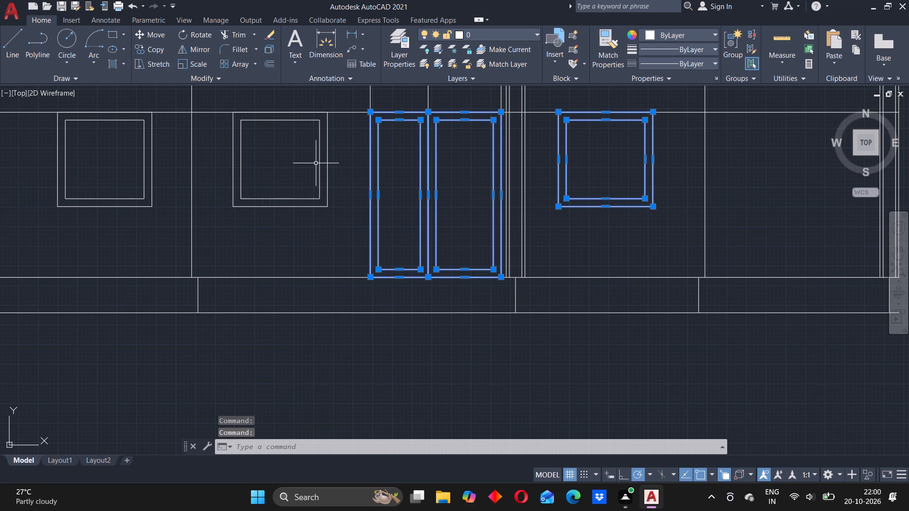
click(321, 159)
click(328, 158)
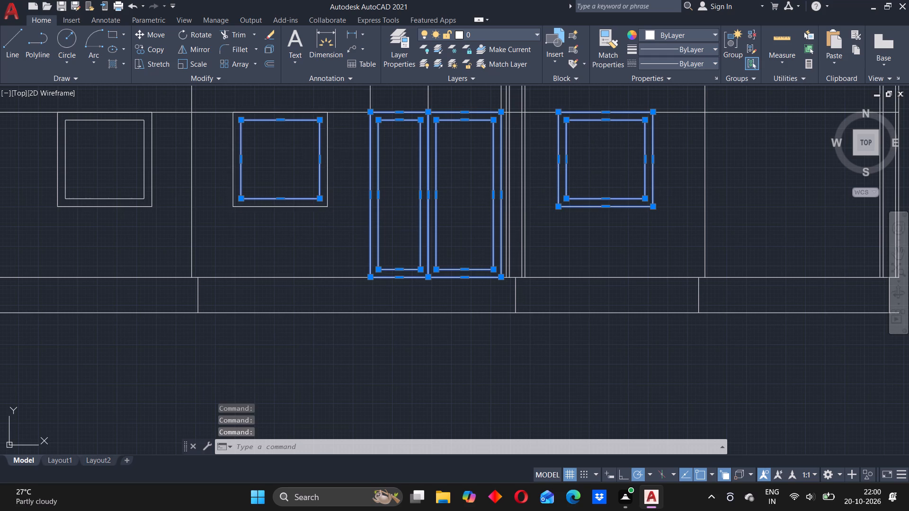
click(145, 153)
click(151, 160)
right_click(166, 148)
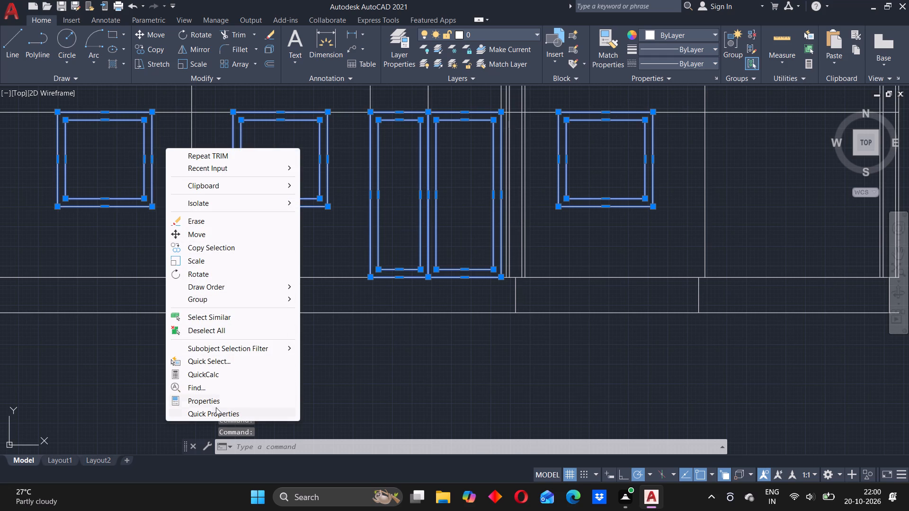
click(208, 404)
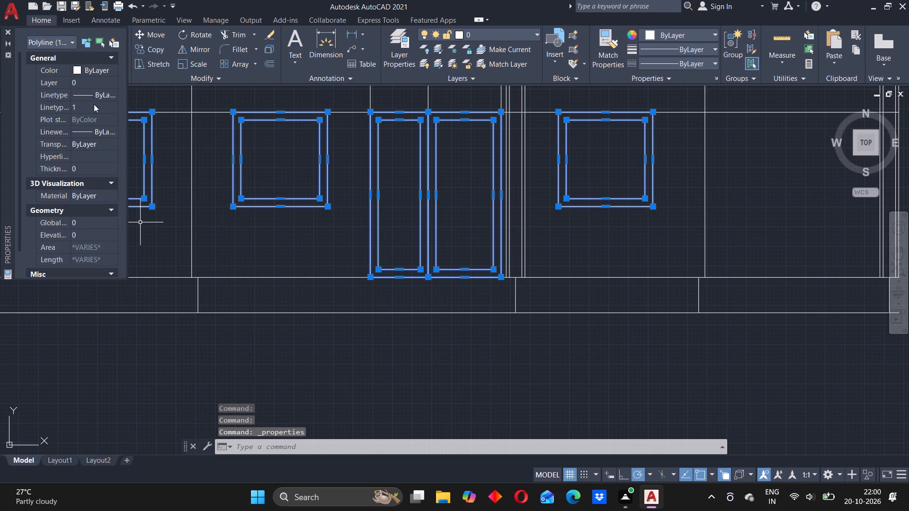
click(87, 68)
click(99, 70)
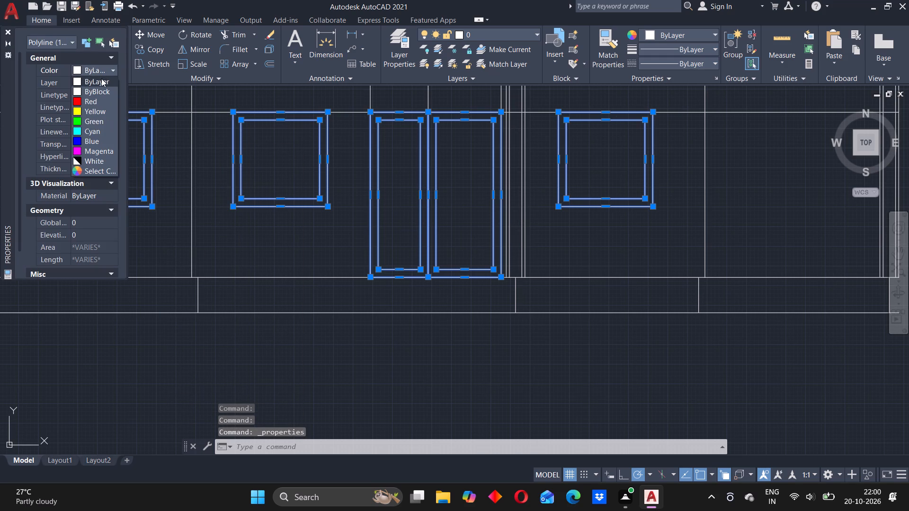
click(95, 121)
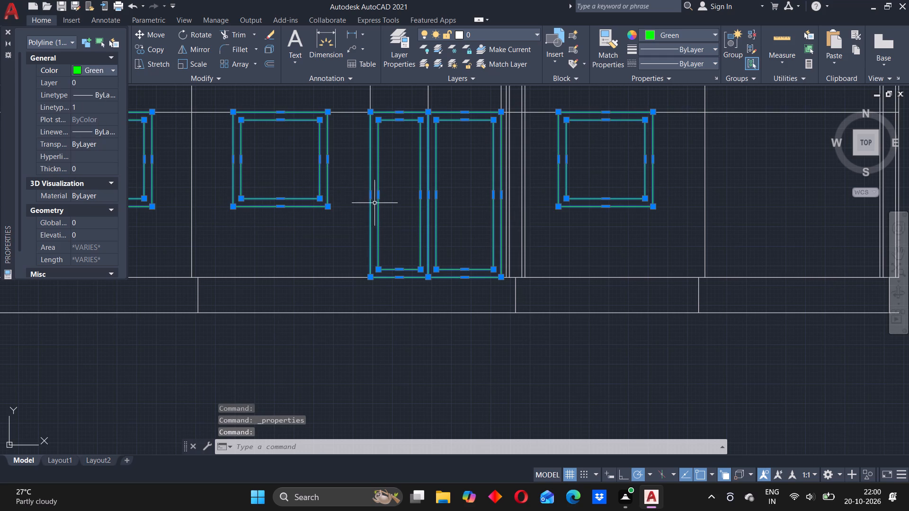
key(Escape)
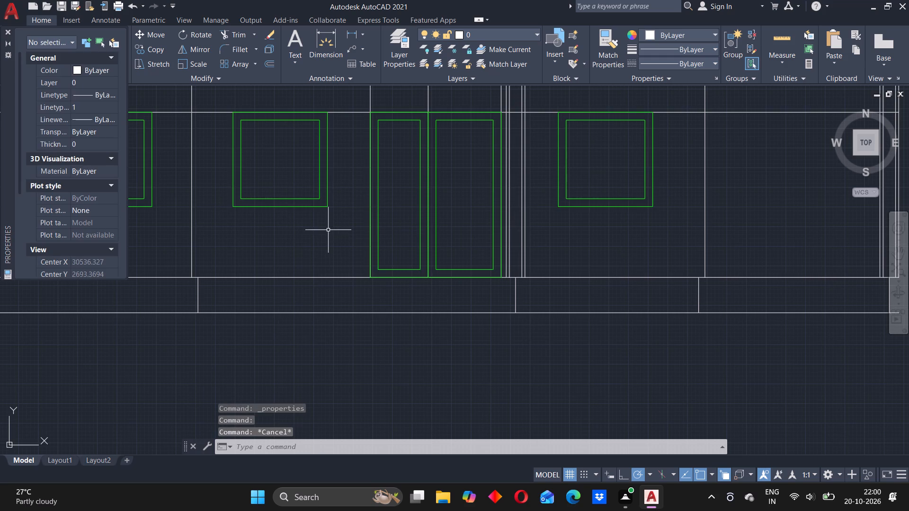
key(Escape)
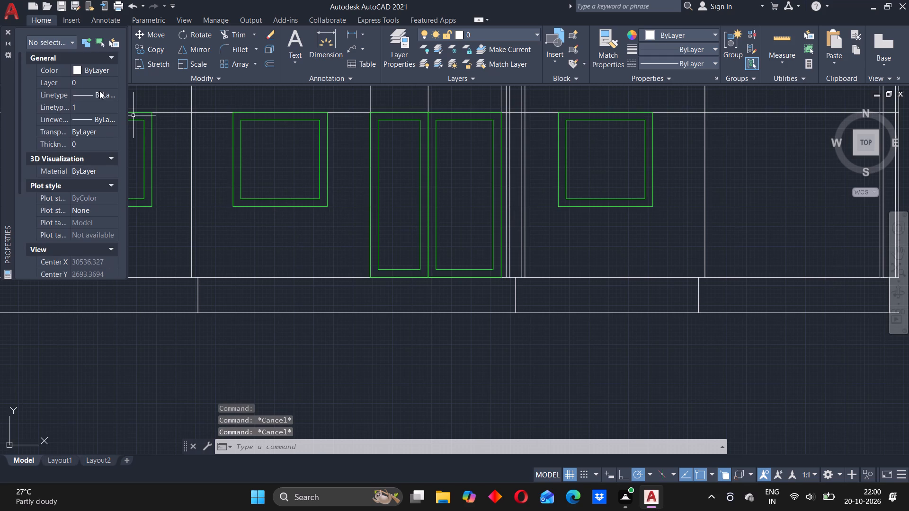
click(7, 32)
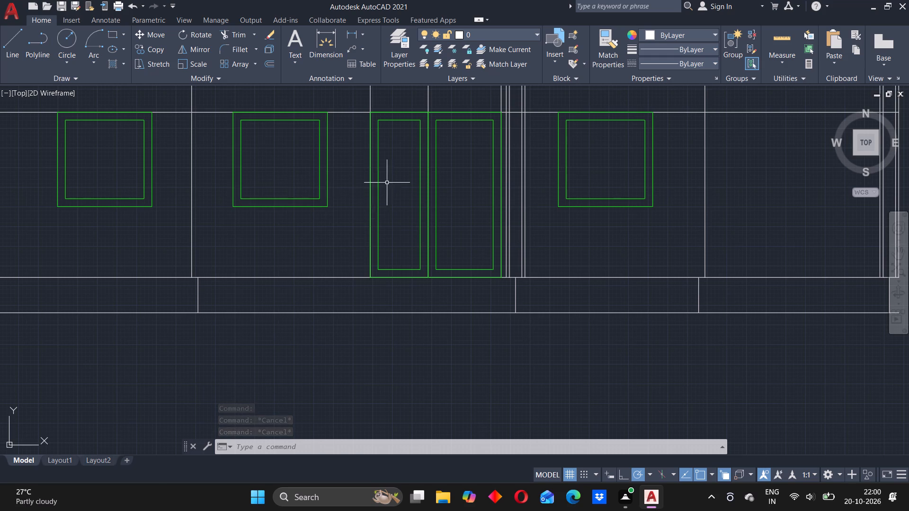
Examine the whole front elevation with its recoloured window and door frames.
scroll(387, 183, down, 2)
middle_drag(432, 206, 387, 229)
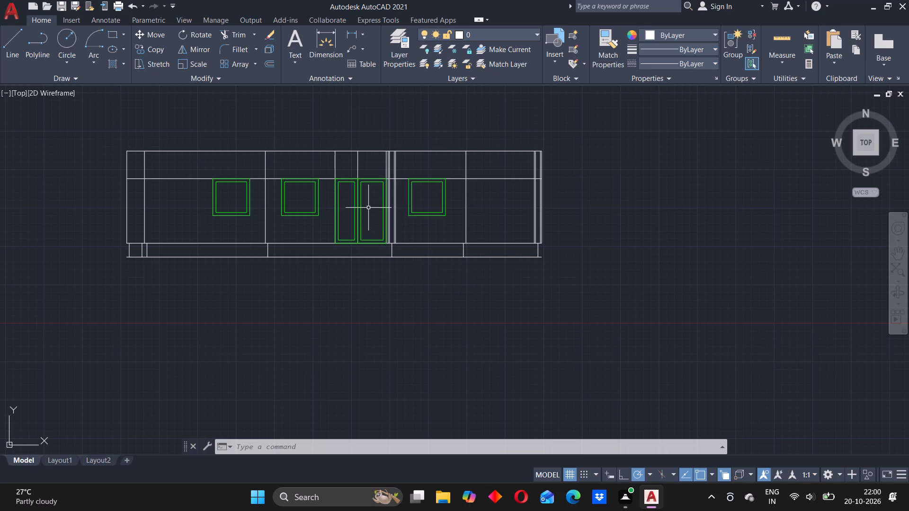
middle_drag(289, 221, 312, 207)
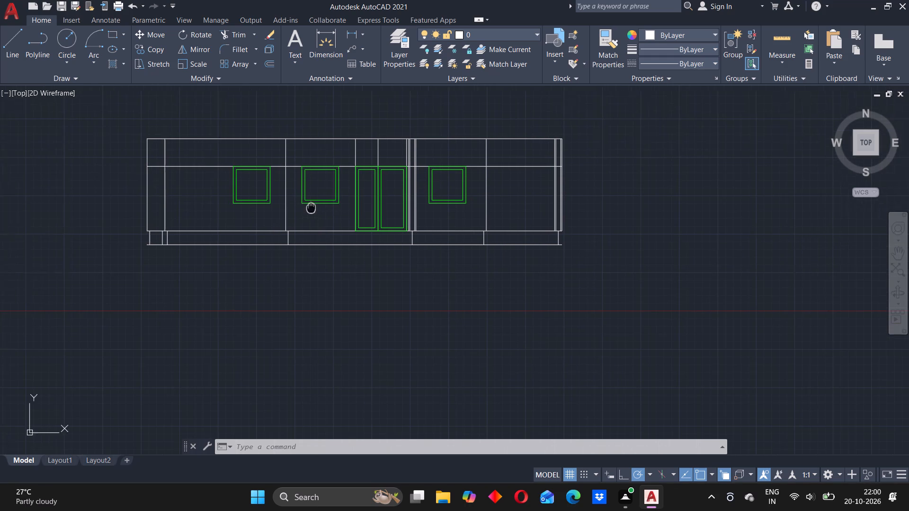
middle_drag(312, 207, 312, 206)
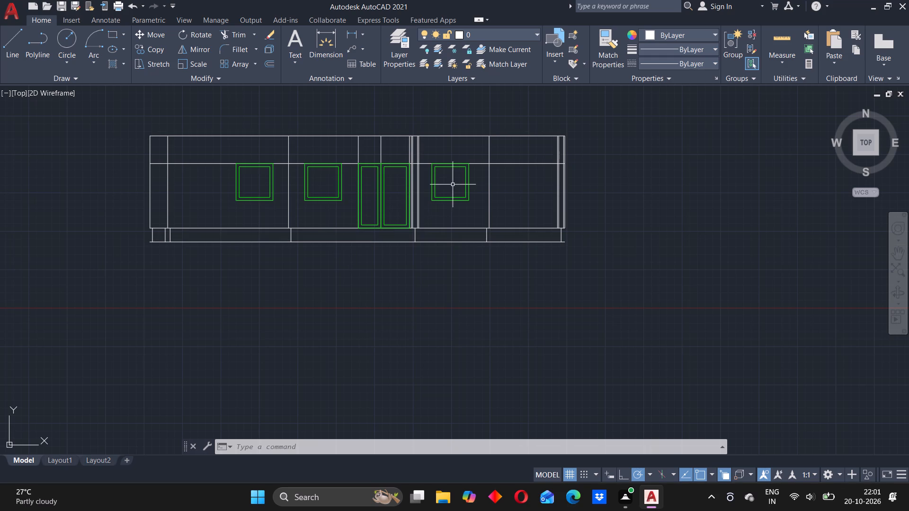
middle_drag(517, 210, 472, 214)
scroll(428, 206, up, 3)
scroll(340, 164, down, 3)
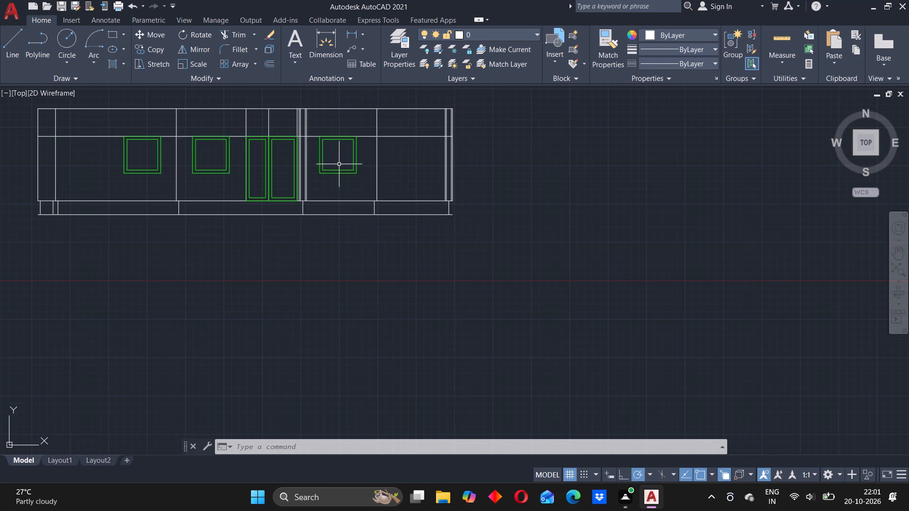
middle_drag(339, 164, 424, 192)
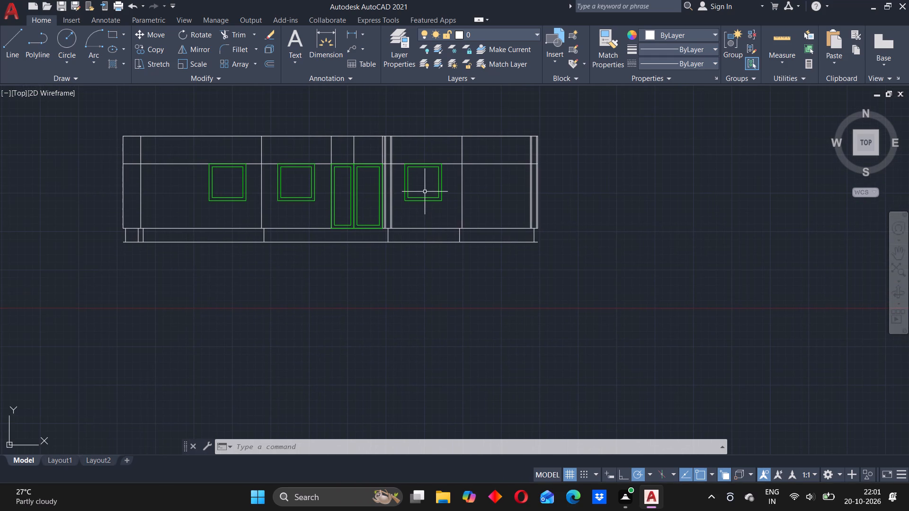
Draw two diagonal lines in the wider door's inner frame, from its outer corners to the midpoint of the side facing the narrower door.
scroll(305, 195, up, 1)
middle_drag(366, 172, 339, 180)
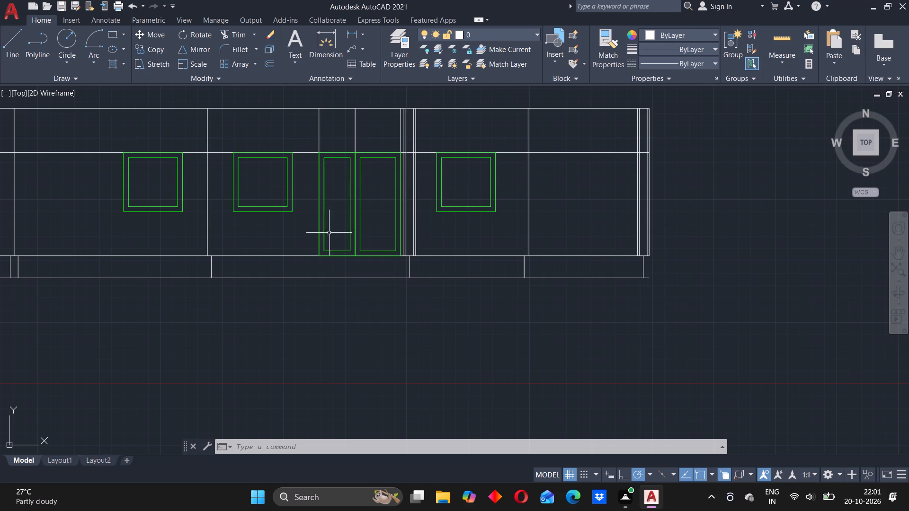
key(l)
key(Return)
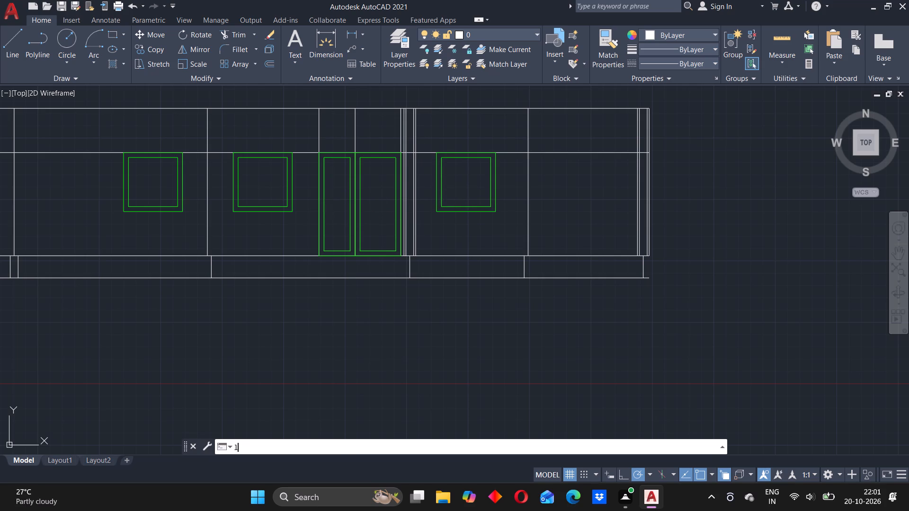
scroll(363, 162, up, 1)
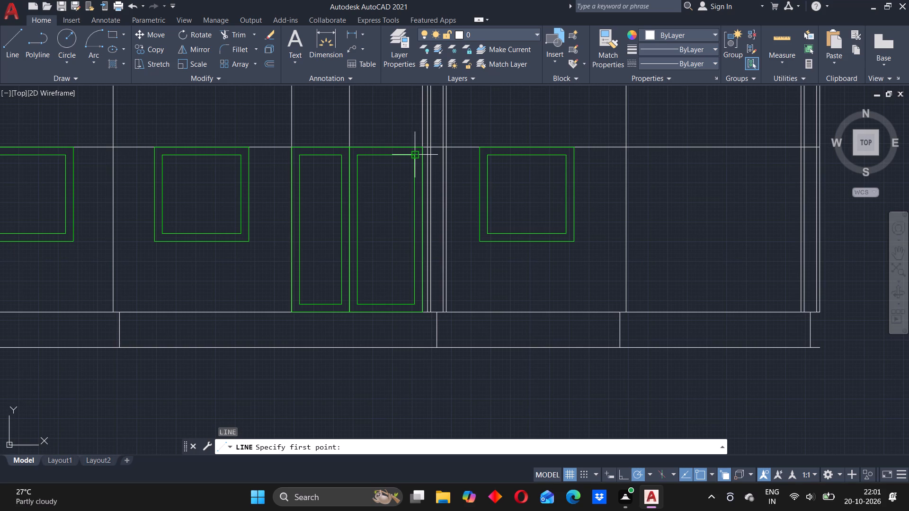
click(413, 156)
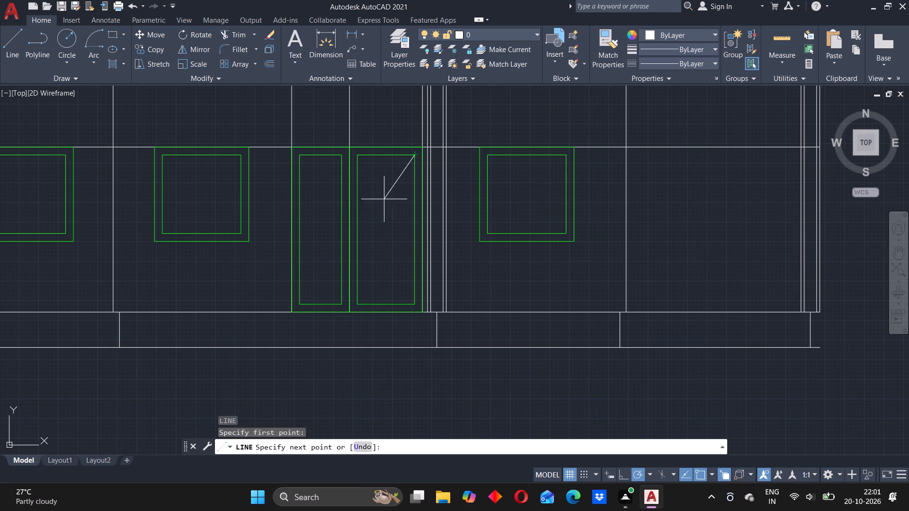
click(360, 231)
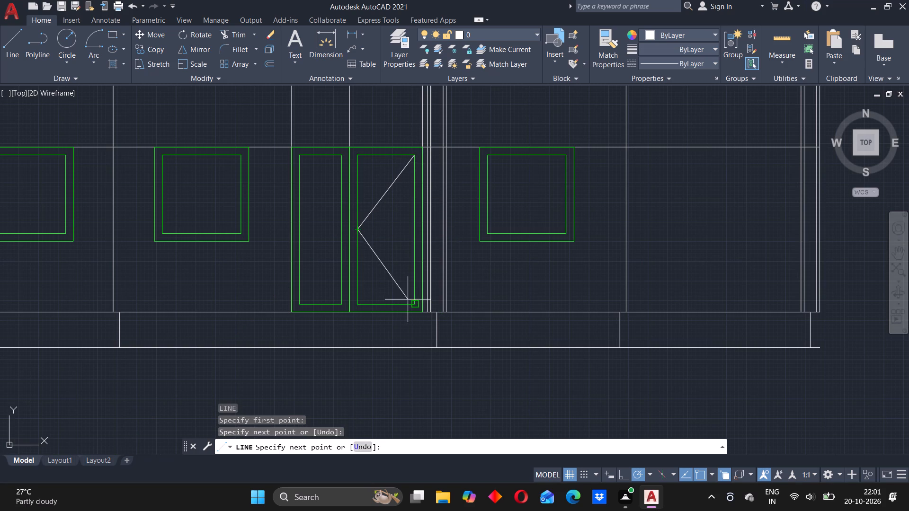
click(413, 302)
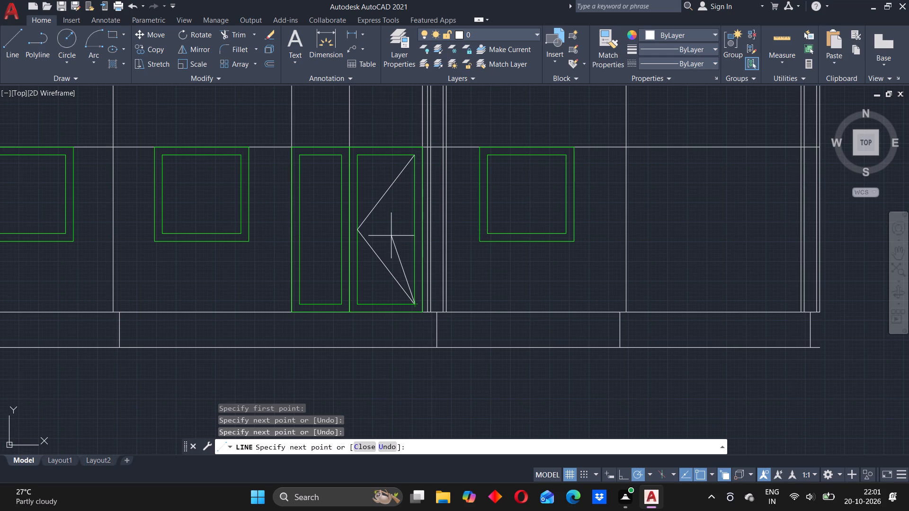
key(Escape)
Draw two diagonal lines in the narrower door's inner frame, from its outer corners to the midpoint of the side facing the wider door.
key(l)
key(Return)
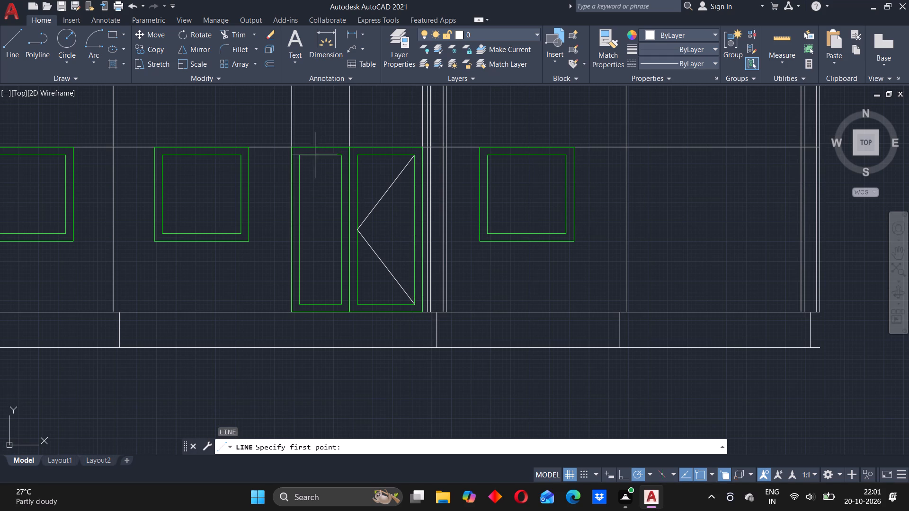
click(298, 157)
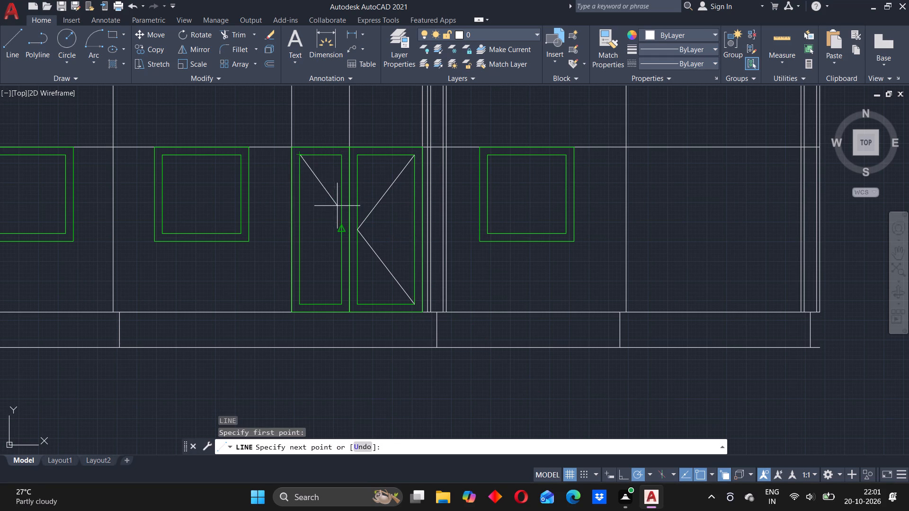
click(342, 232)
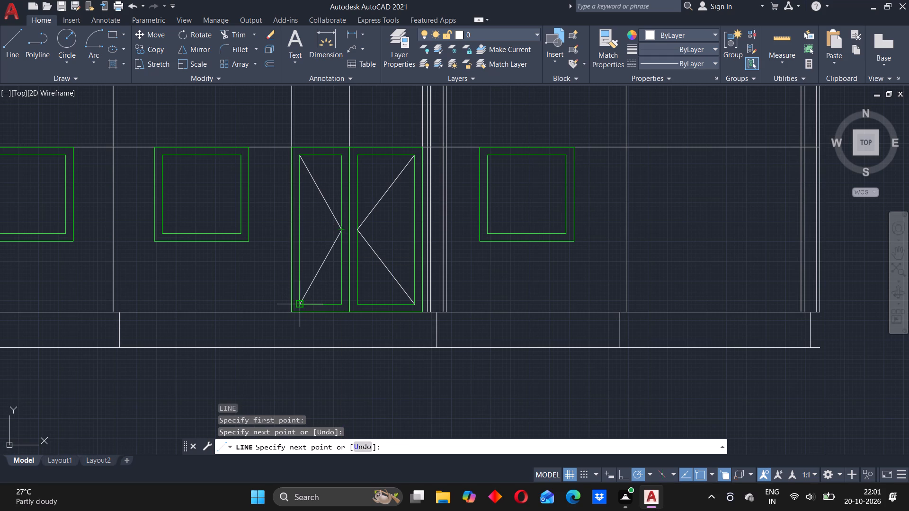
click(303, 302)
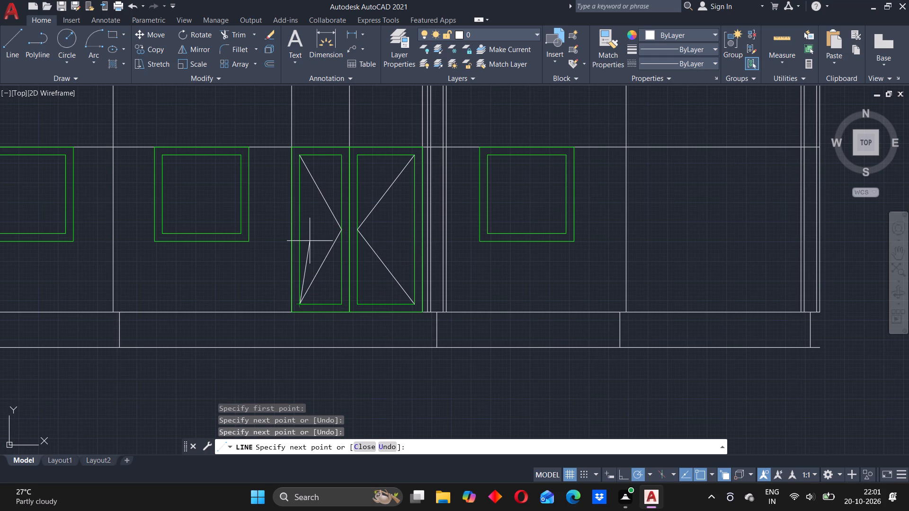
key(Escape)
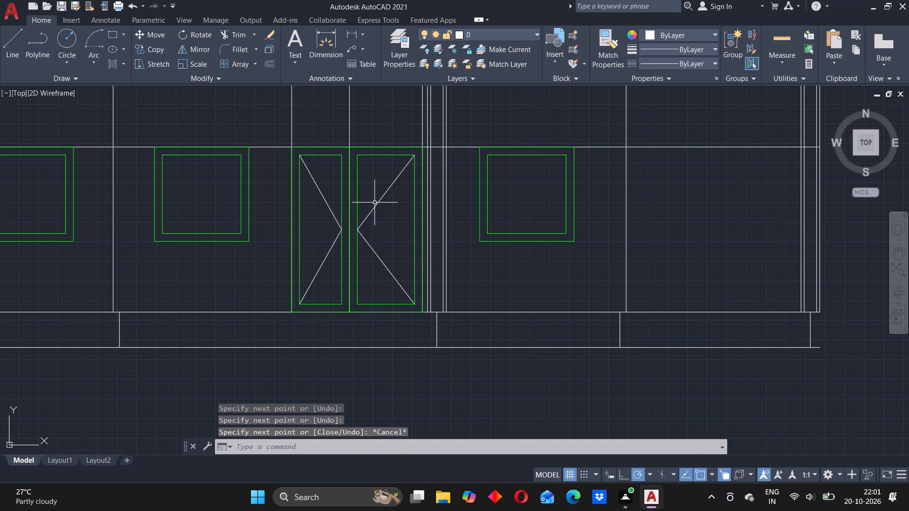
Draw a vertical centre line in the third window's inner frame, joining the midpoints of its top and bottom edges.
key(l)
key(Return)
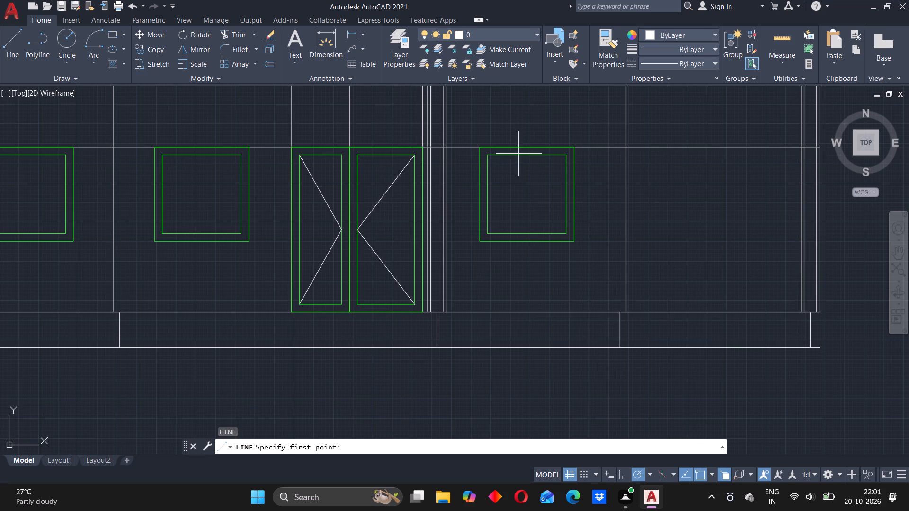
click(527, 156)
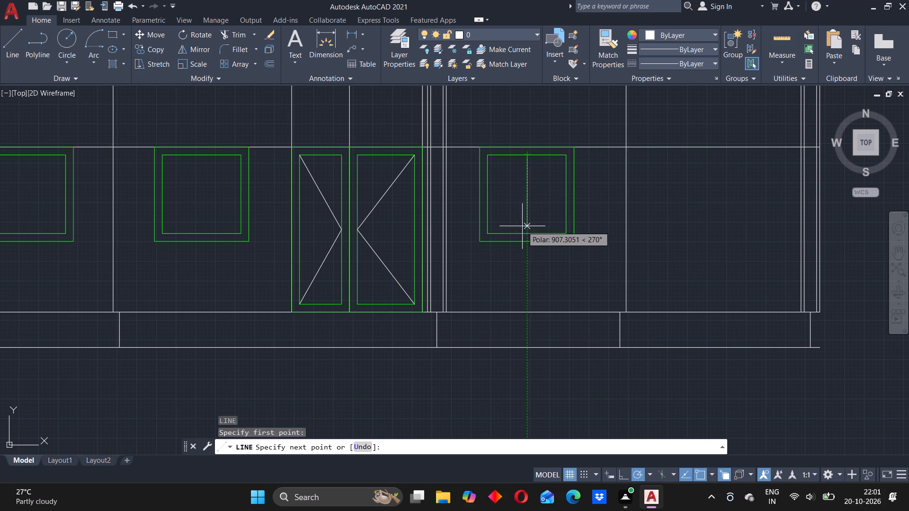
click(528, 233)
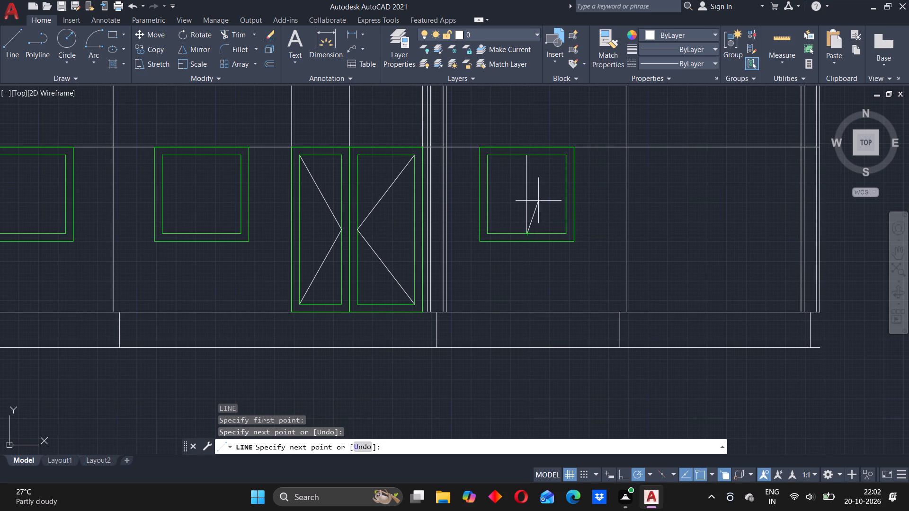
key(Escape)
Change the colour of the four door diagonals and the third window's centre line to Green.
click(526, 194)
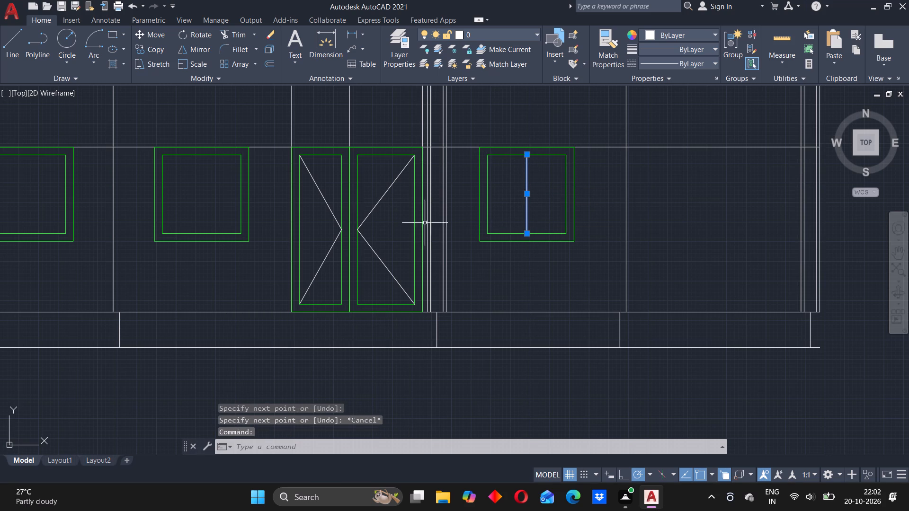
click(375, 208)
click(375, 253)
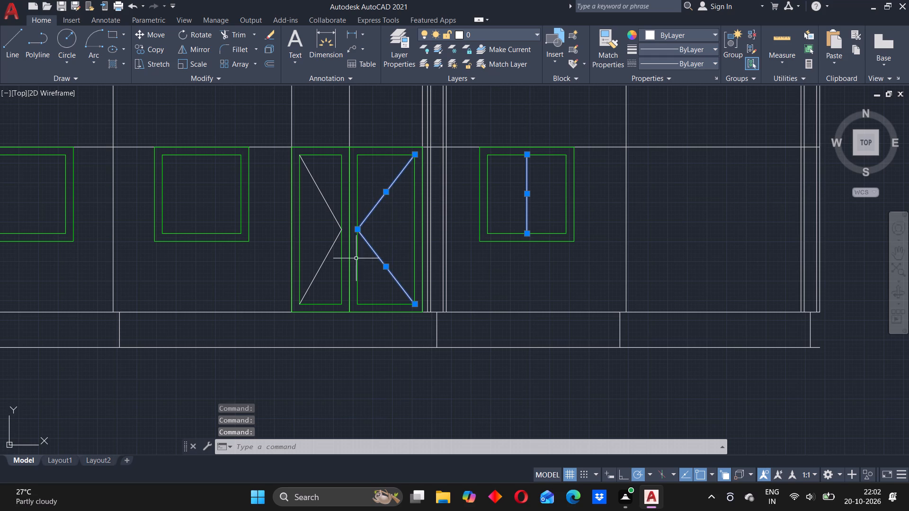
click(323, 263)
click(322, 196)
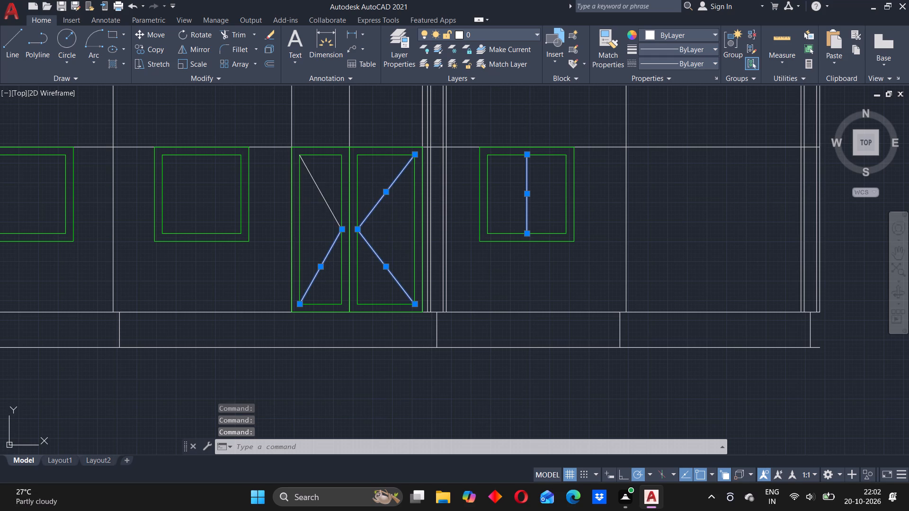
right_click(326, 184)
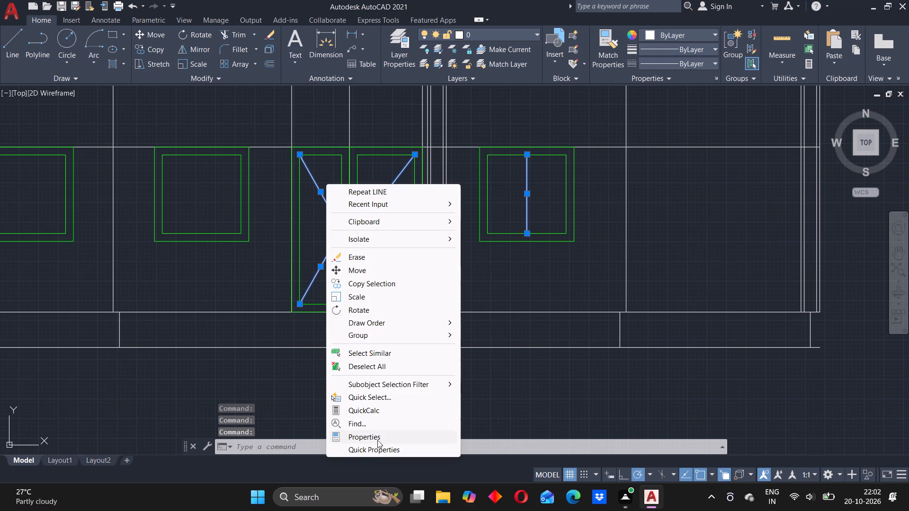
click(377, 440)
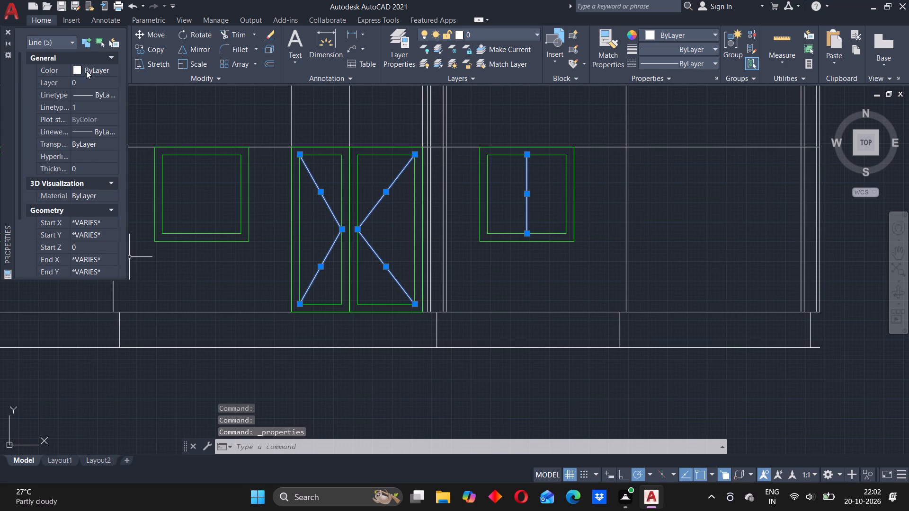
click(88, 68)
click(98, 73)
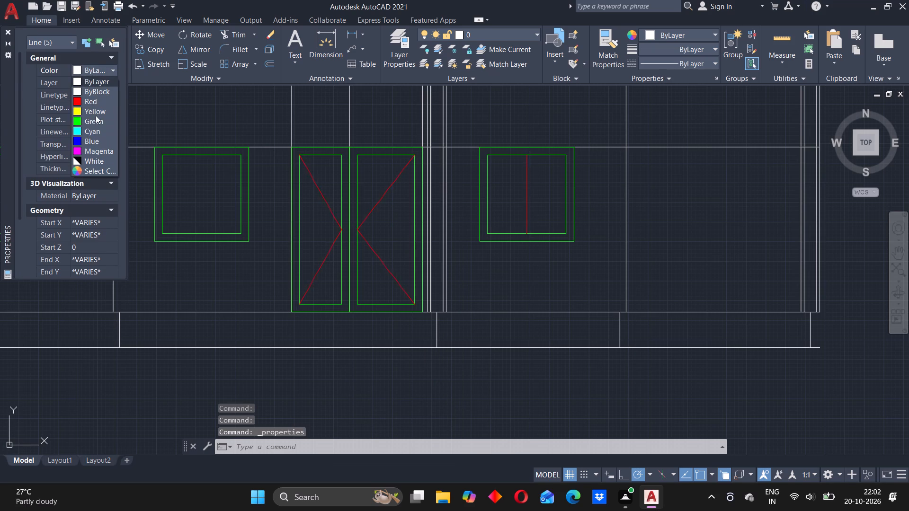
click(94, 118)
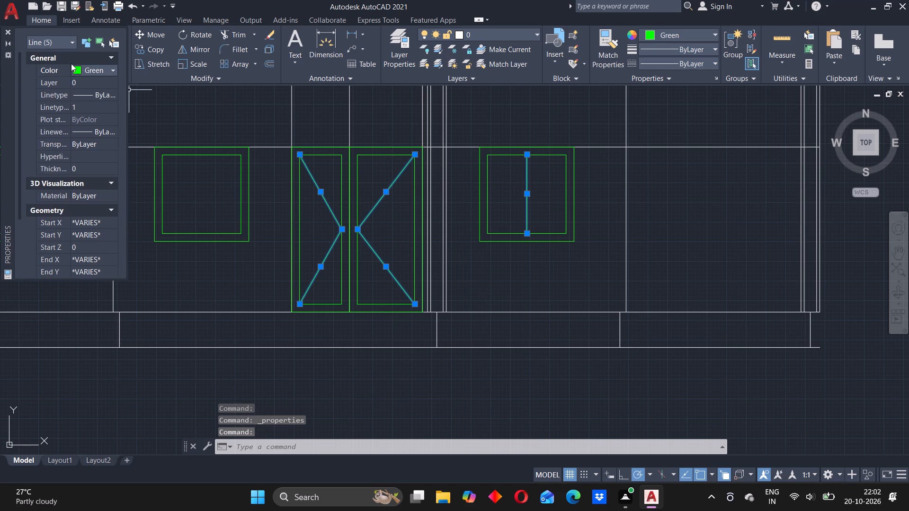
click(10, 34)
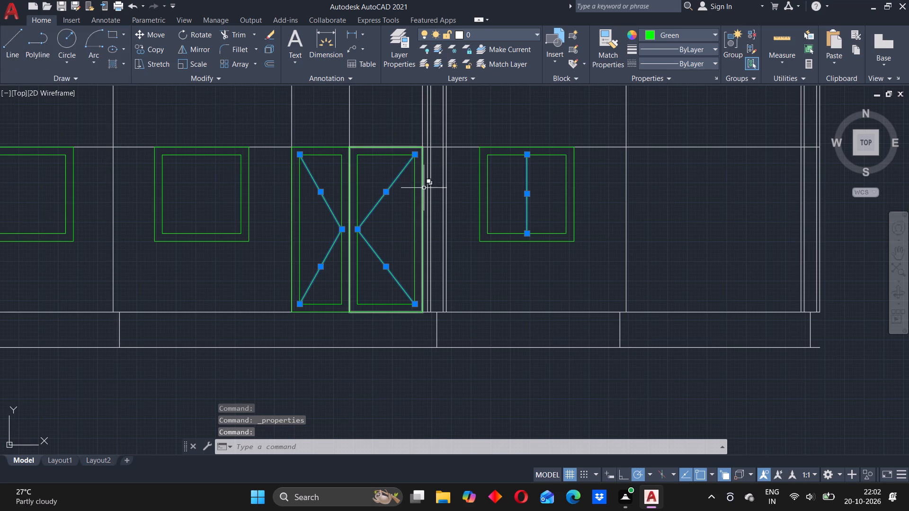
key(Escape)
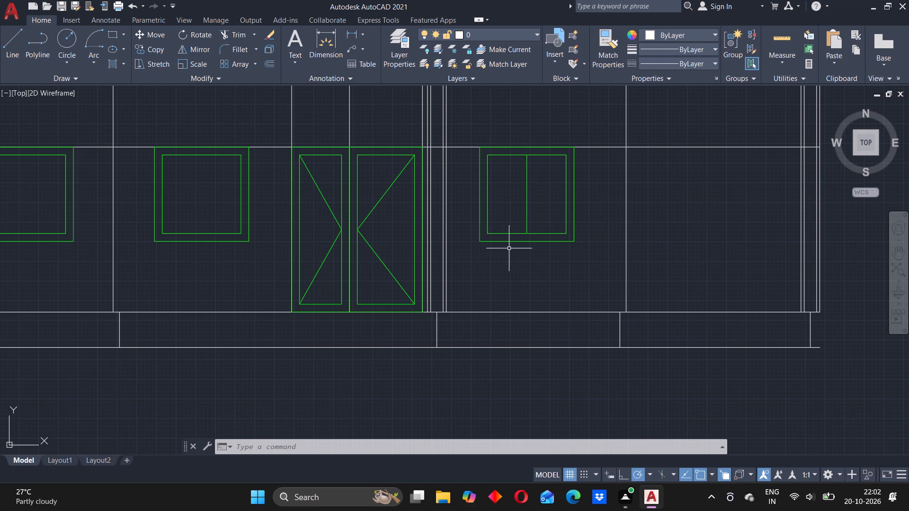
Delete the white vertical line running through the junction between the two doors.
click(349, 119)
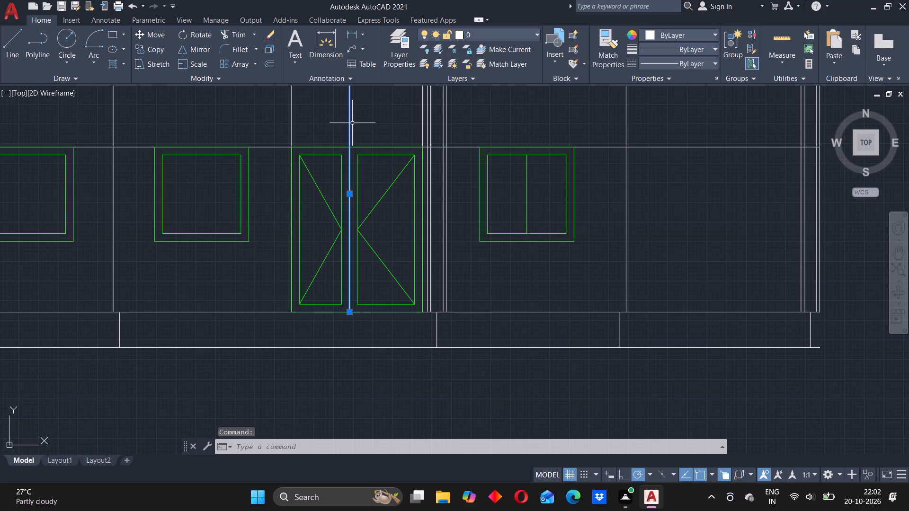
key(Delete)
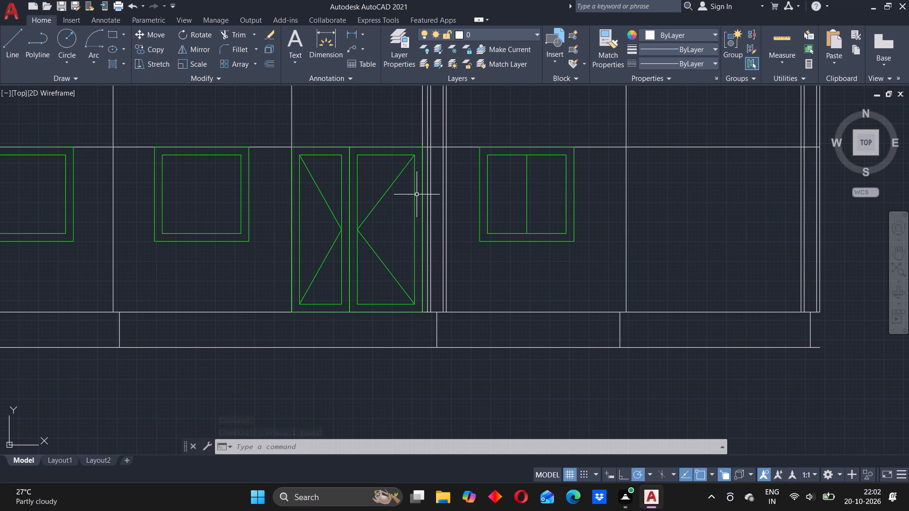
Copy the third window's vertical centre line to the bottom-edge midpoints of the inner frames of the other two windows.
scroll(417, 193, down, 2)
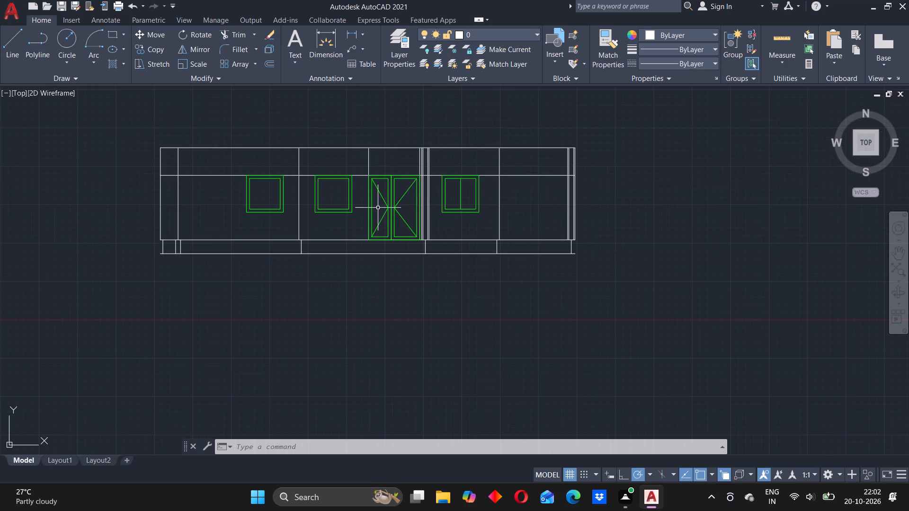
middle_drag(378, 207, 401, 250)
scroll(397, 234, down, 1)
scroll(401, 250, up, 1)
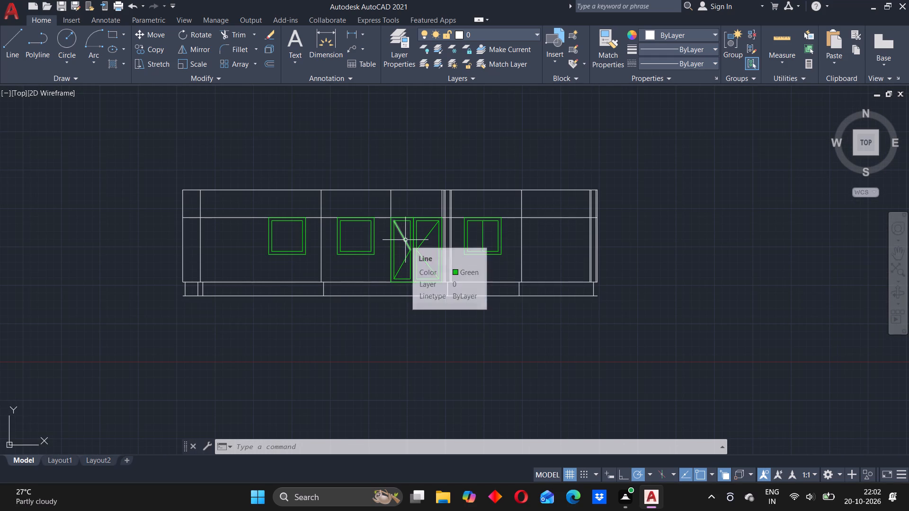
click(483, 236)
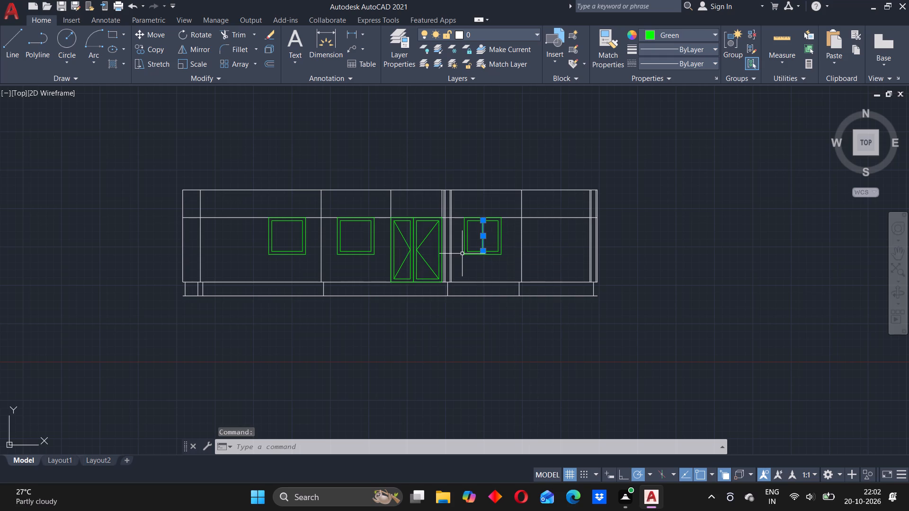
text(co)
key(Return)
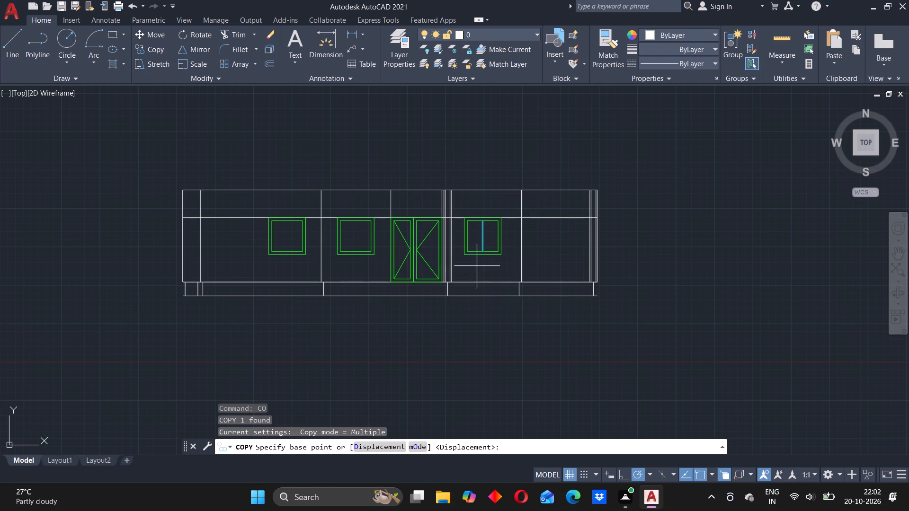
scroll(480, 260, up, 3)
drag(492, 225, 485, 230)
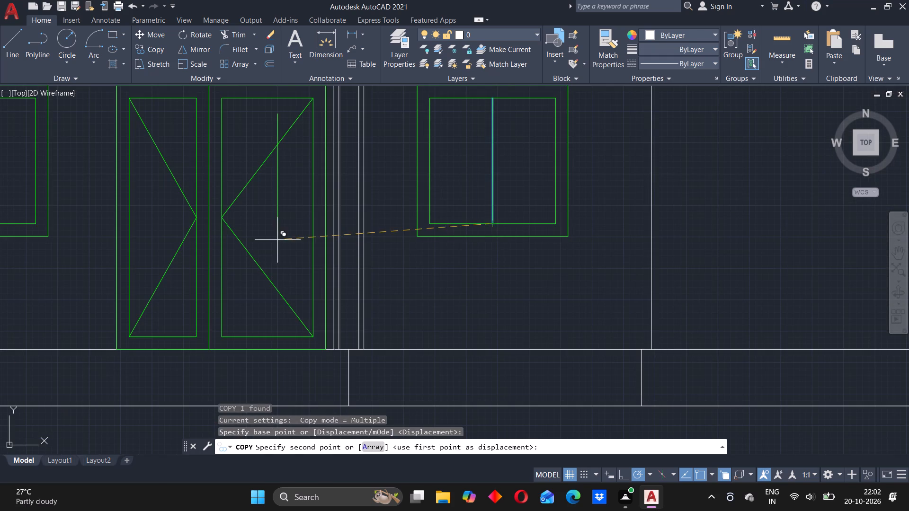
scroll(273, 238, down, 3)
scroll(201, 231, up, 2)
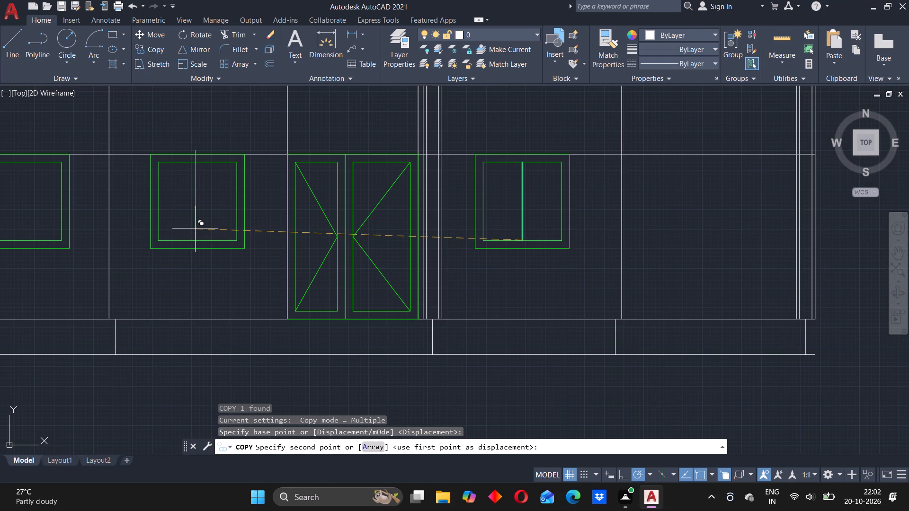
click(197, 238)
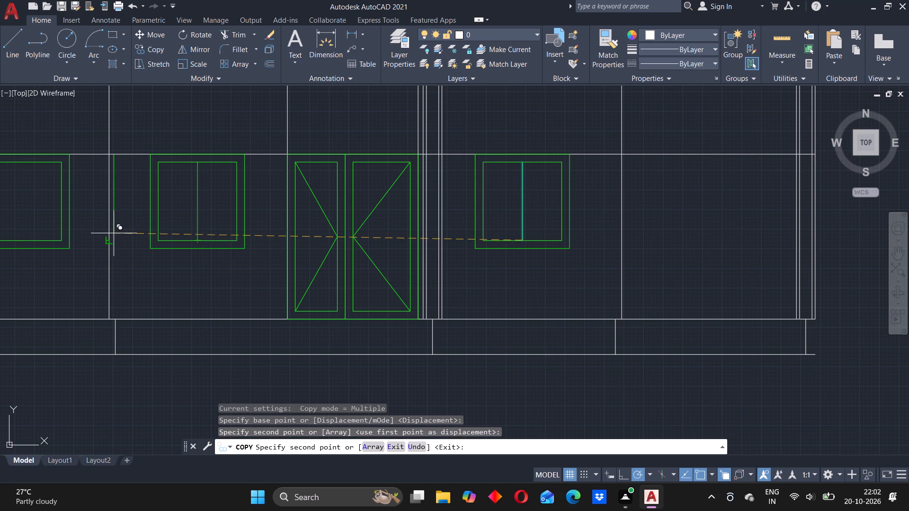
middle_drag(99, 231, 232, 229)
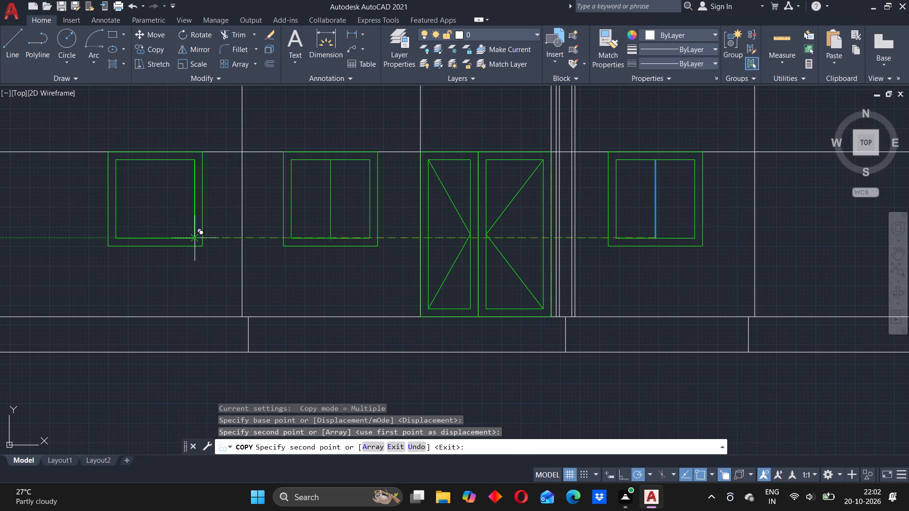
click(155, 237)
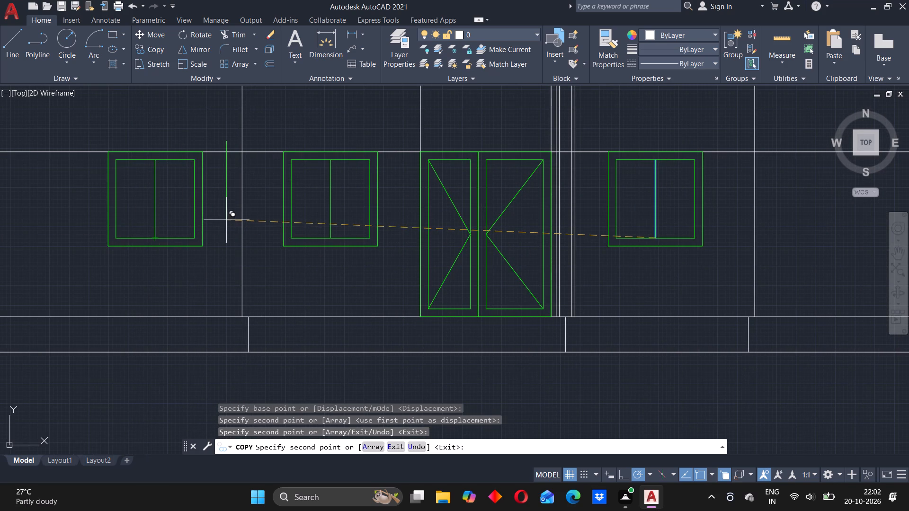
Delete the vertical centre line from the first window's inner frame.
key(Escape)
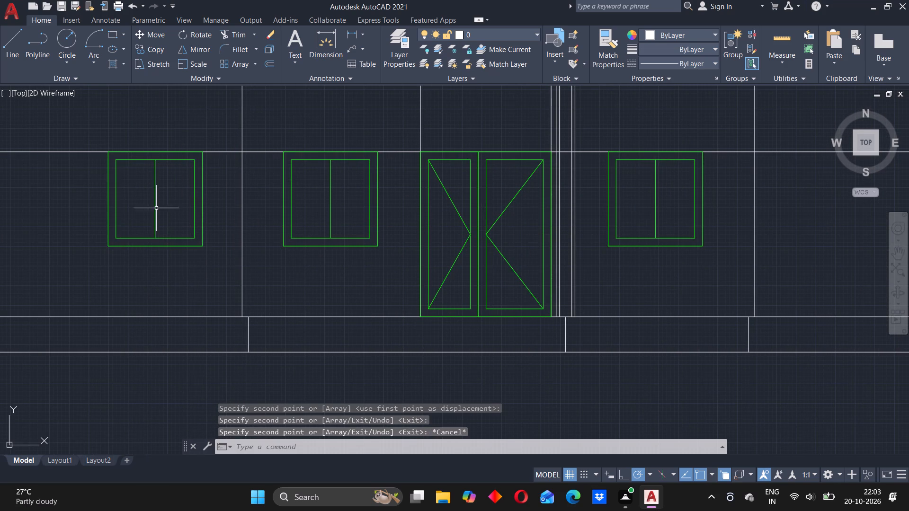
click(156, 207)
key(Delete)
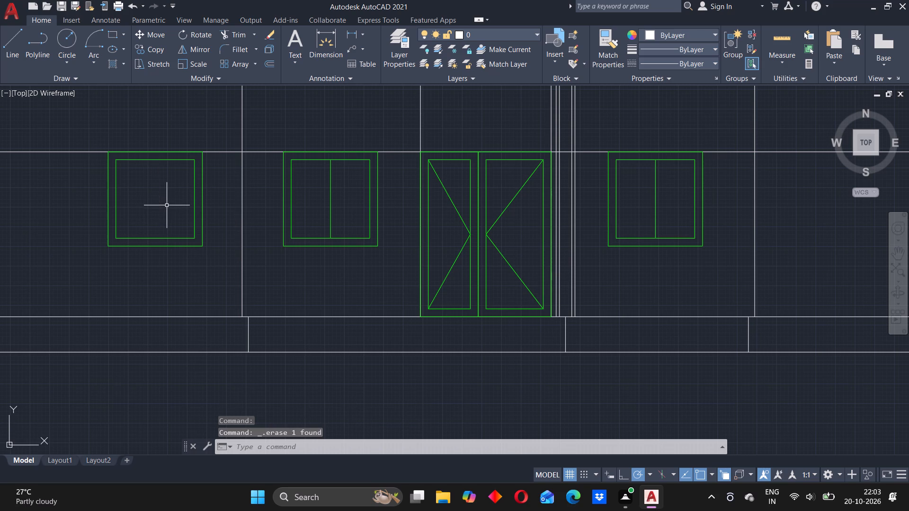
Copy the second window's vertical centre line from its bottom endpoint to the bottom-edge midpoint of the first window's inner frame.
click(330, 192)
text(co)
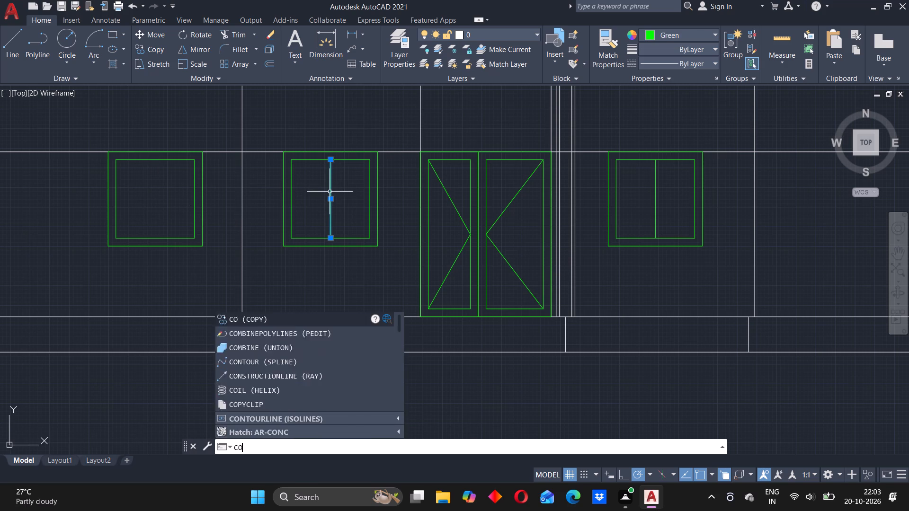
key(Return)
scroll(334, 238, up, 4)
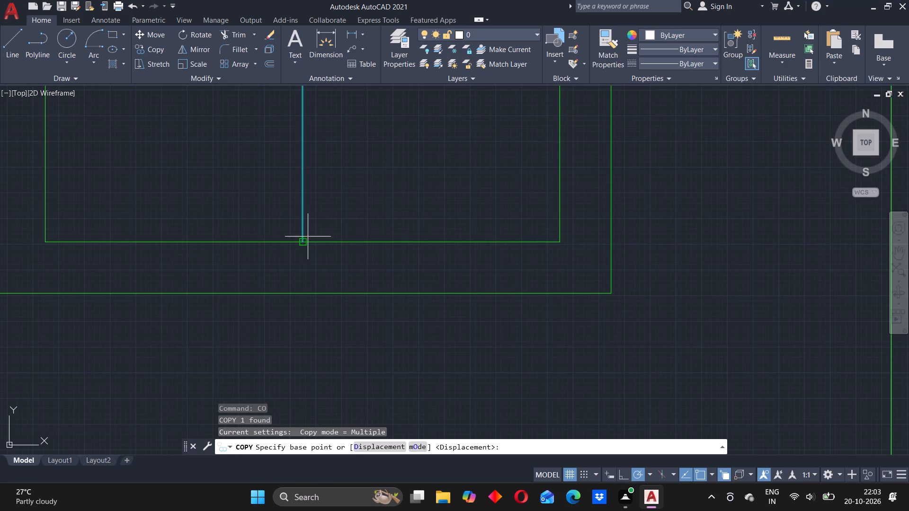
click(303, 241)
scroll(261, 224, down, 5)
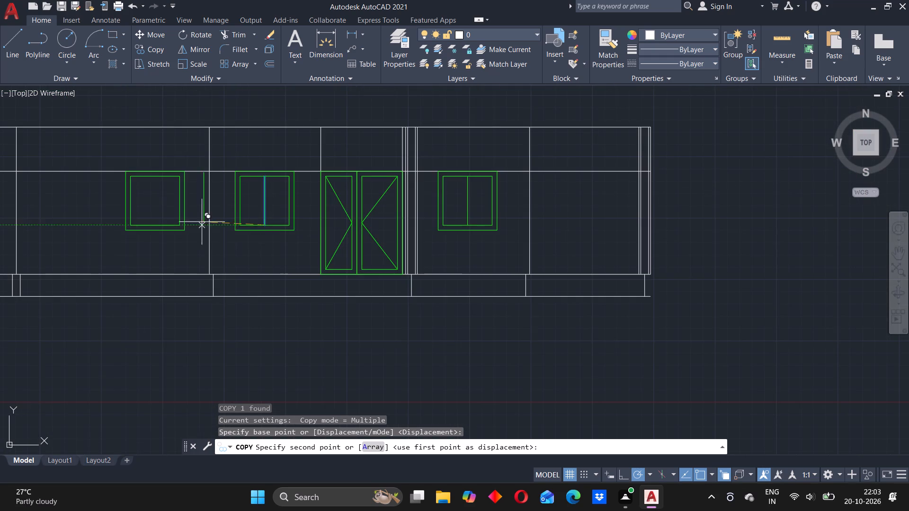
middle_drag(186, 225, 259, 225)
scroll(225, 224, up, 2)
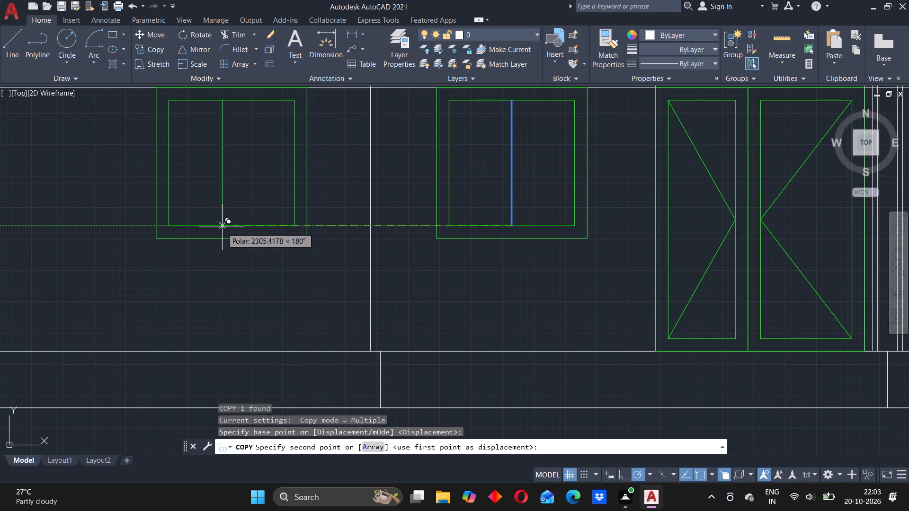
scroll(223, 225, up, 3)
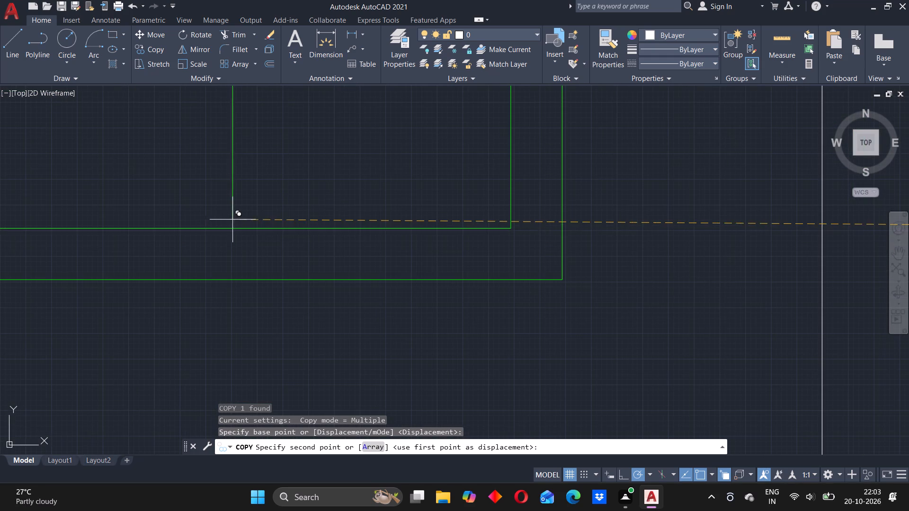
scroll(233, 227, down, 2)
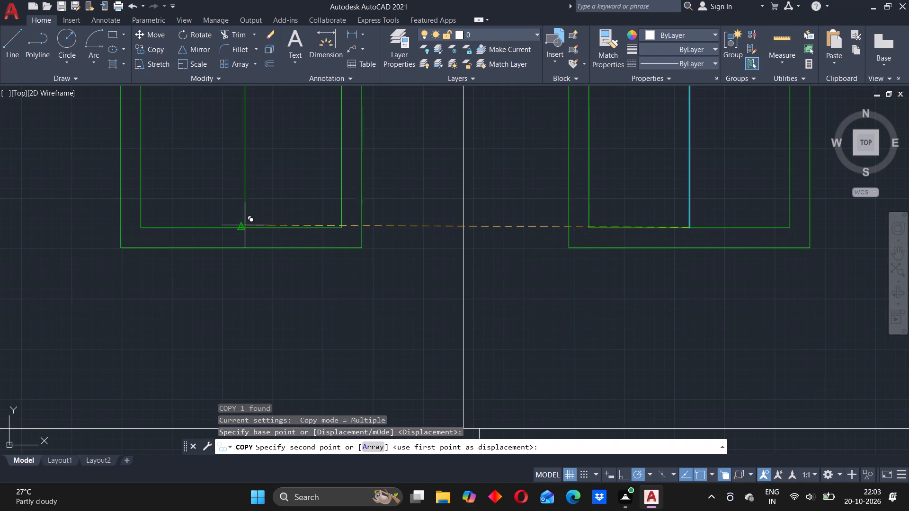
scroll(241, 228, up, 3)
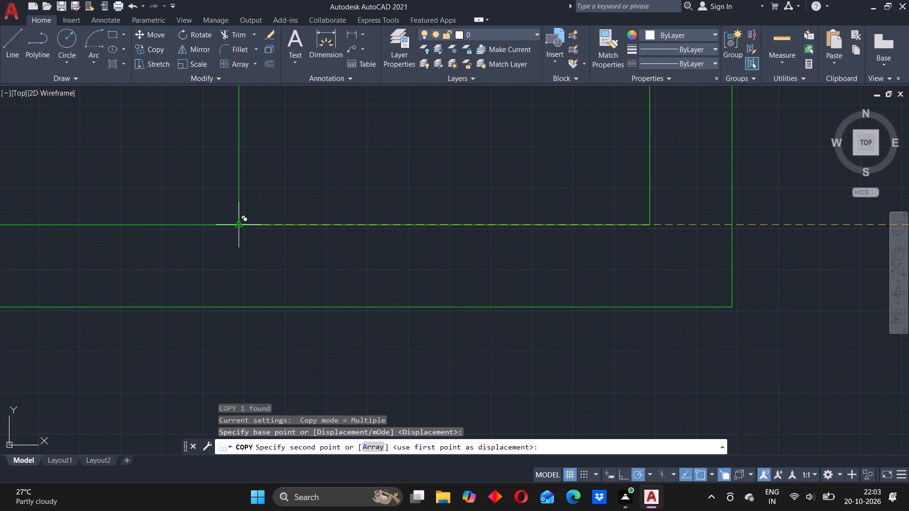
click(237, 225)
scroll(332, 197, down, 5)
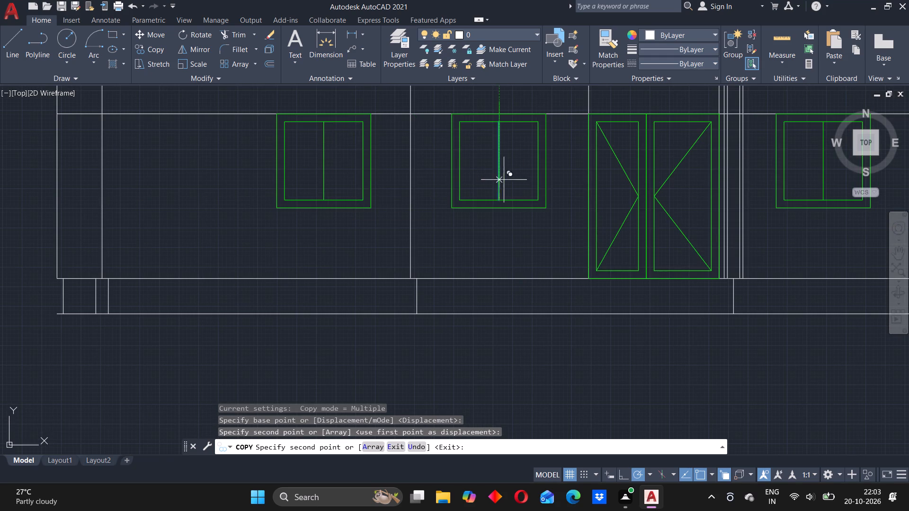
scroll(312, 190, up, 6)
scroll(462, 307, up, 2)
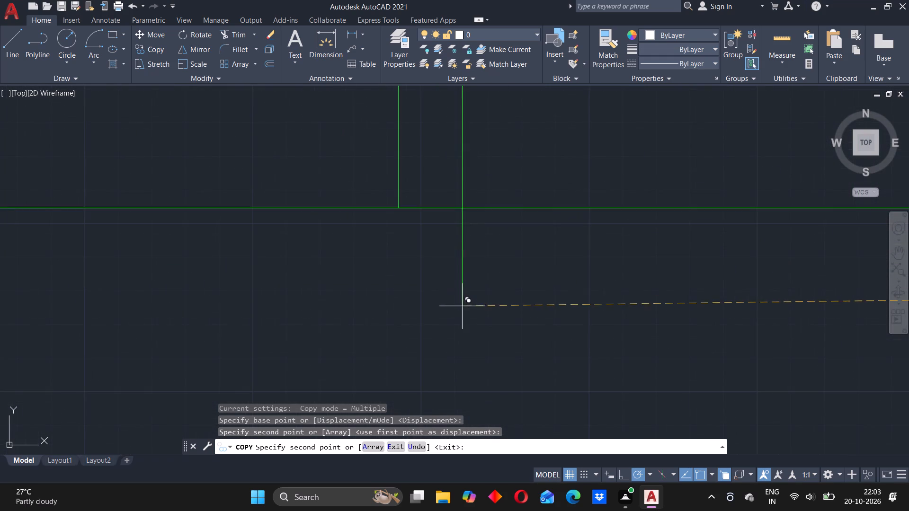
scroll(455, 276, down, 7)
scroll(734, 262, down, 3)
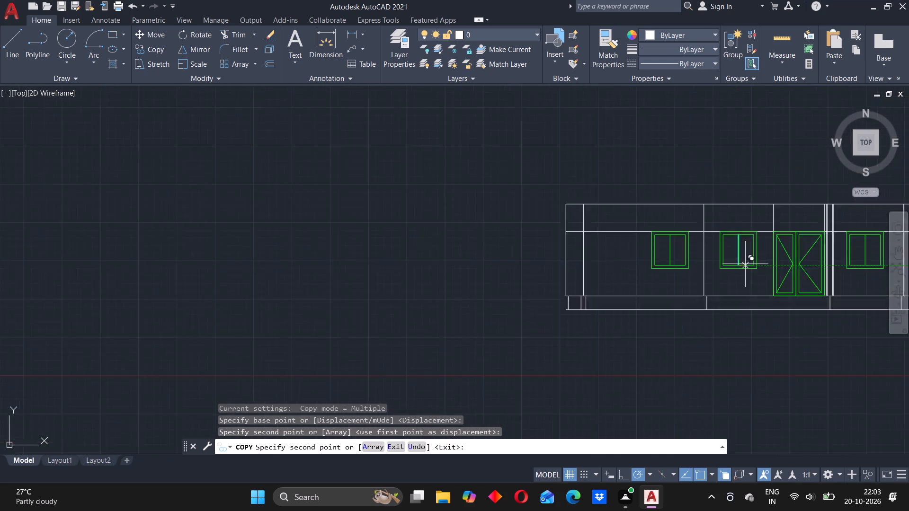
middle_drag(751, 268, 481, 257)
scroll(589, 253, up, 2)
key(Escape)
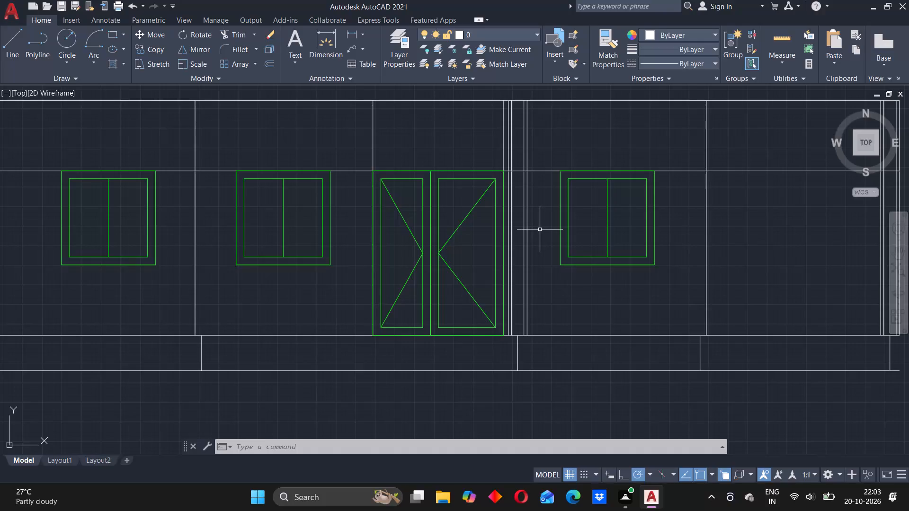
Offset the floor line at the door base and the horizontal line along the door and window heads upward by 200.
key(o)
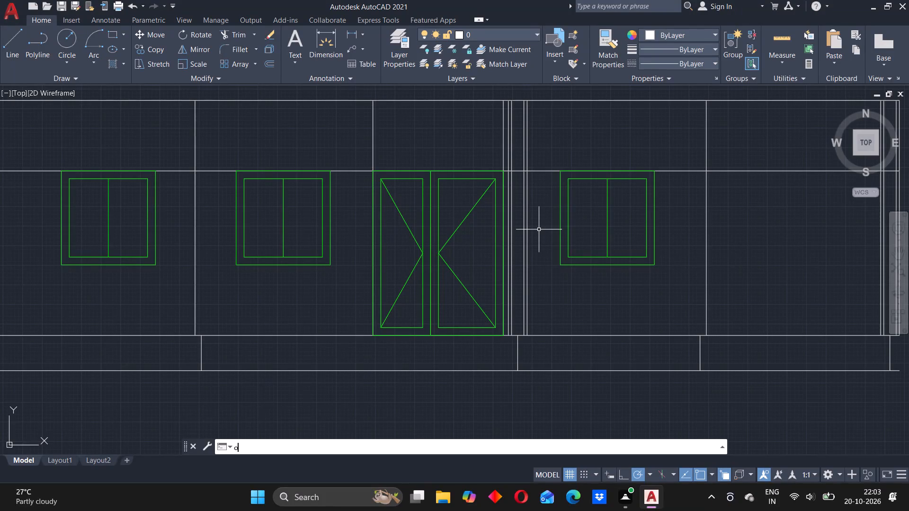
key(Return)
text(200)
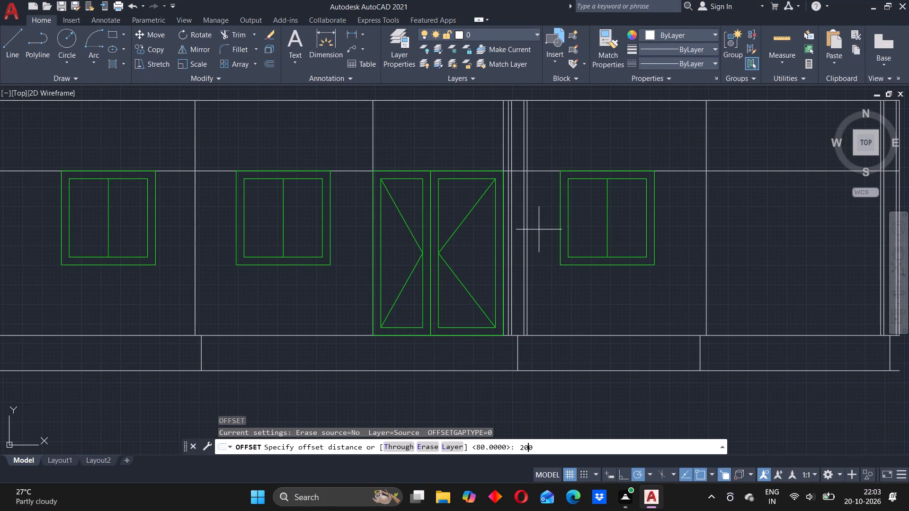
key(Return)
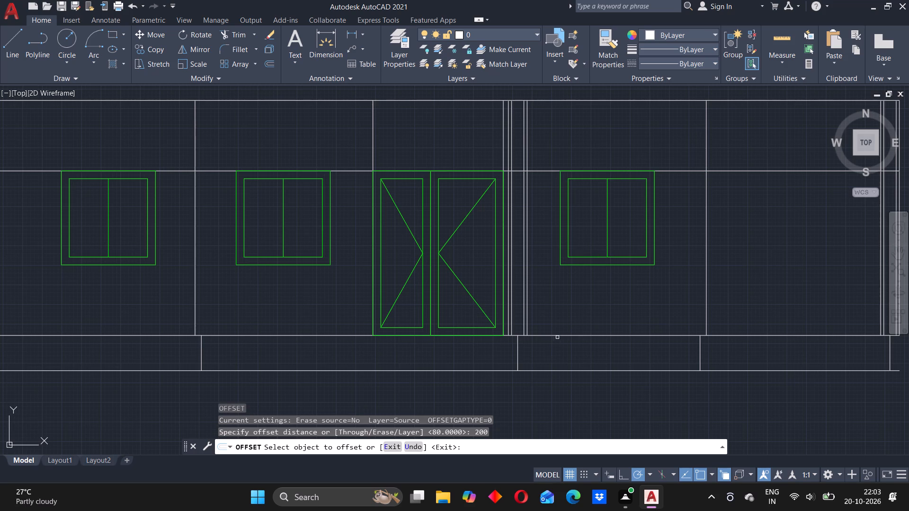
click(555, 335)
click(562, 307)
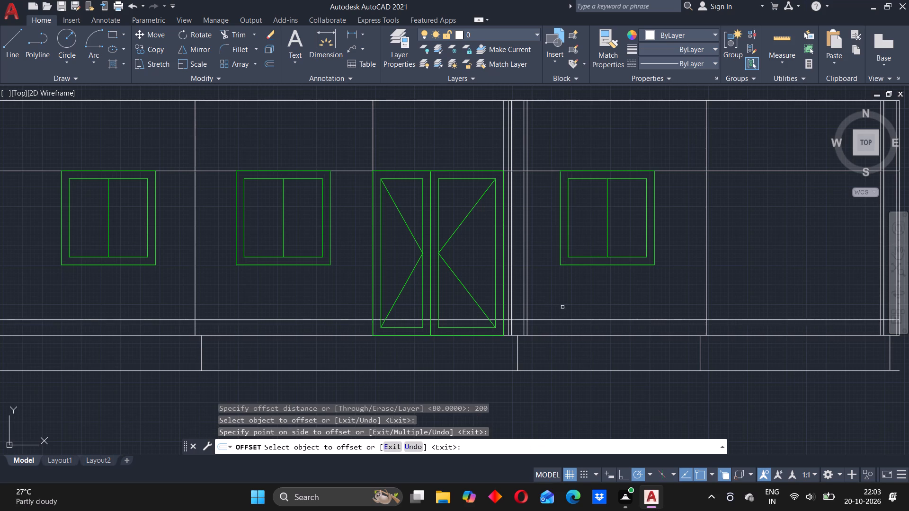
click(539, 171)
click(547, 140)
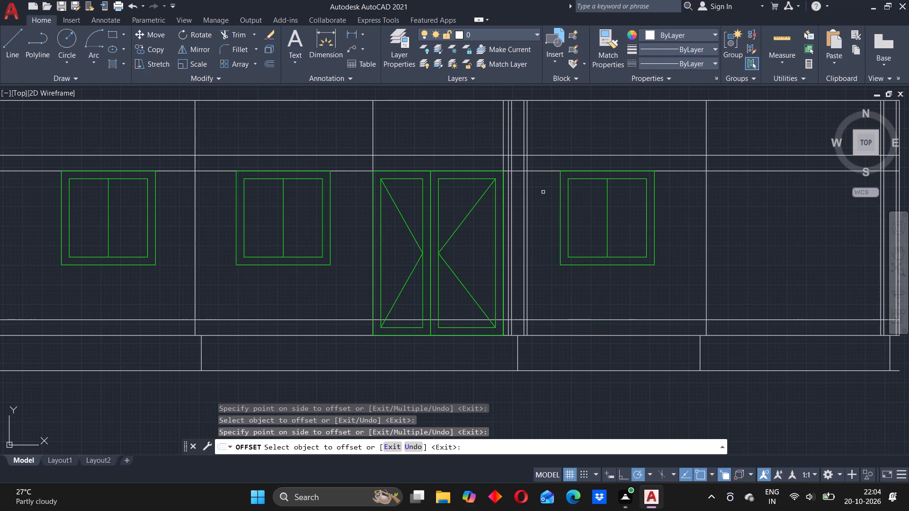
scroll(555, 188, down, 2)
middle_drag(556, 216, 397, 255)
scroll(360, 254, up, 1)
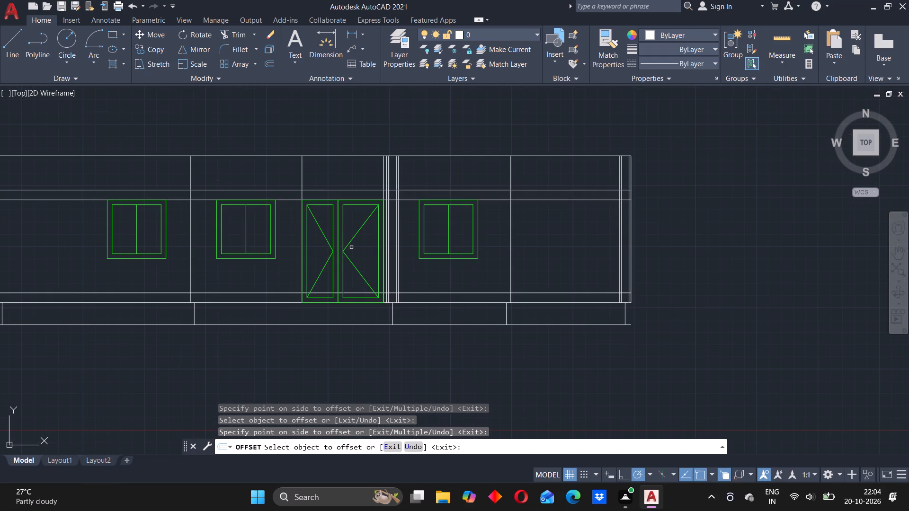
text(tr)
key(Return)
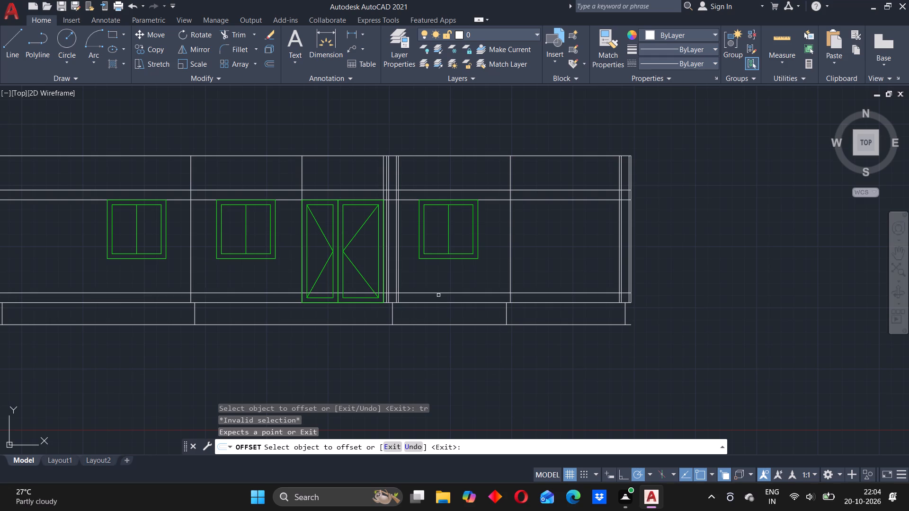
scroll(419, 297, up, 2)
key(Escape)
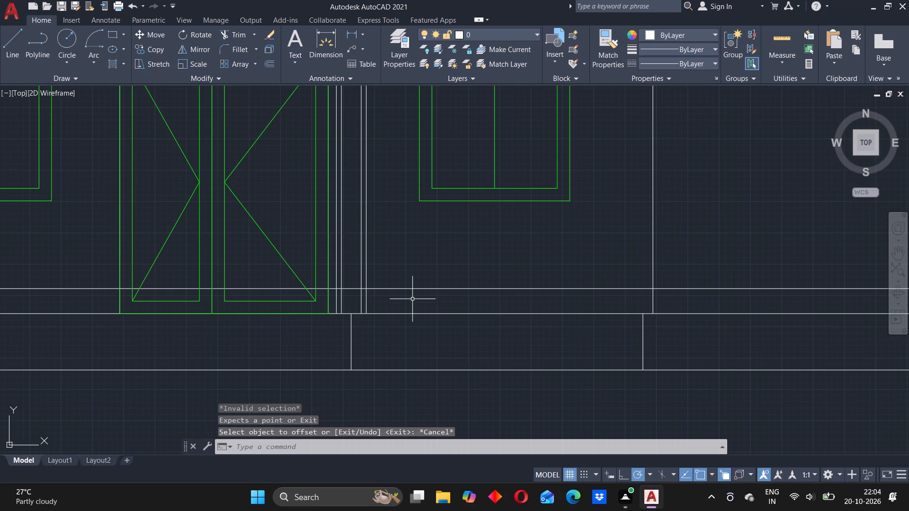
Trim the lower offset line on both sides of the column beside the doors, and the column's outer vertical lines above it, leaving a base block.
text(tr)
key(Return)
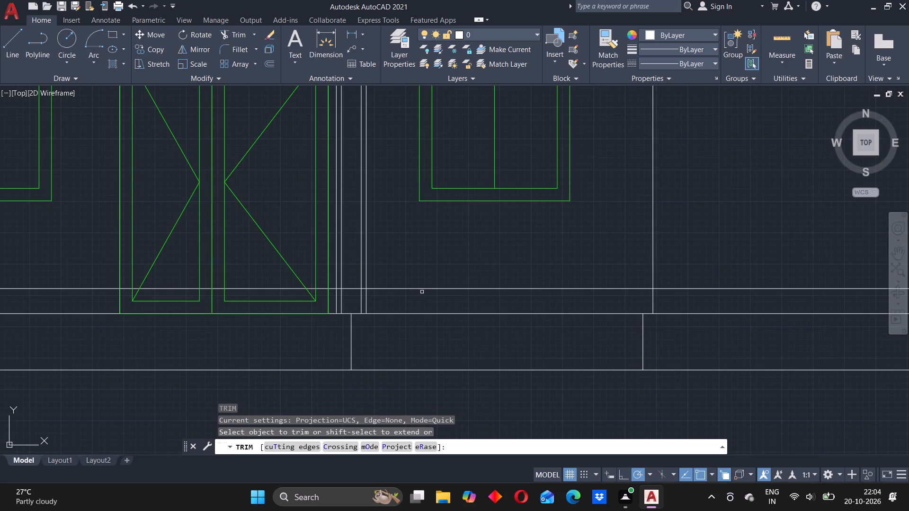
click(422, 289)
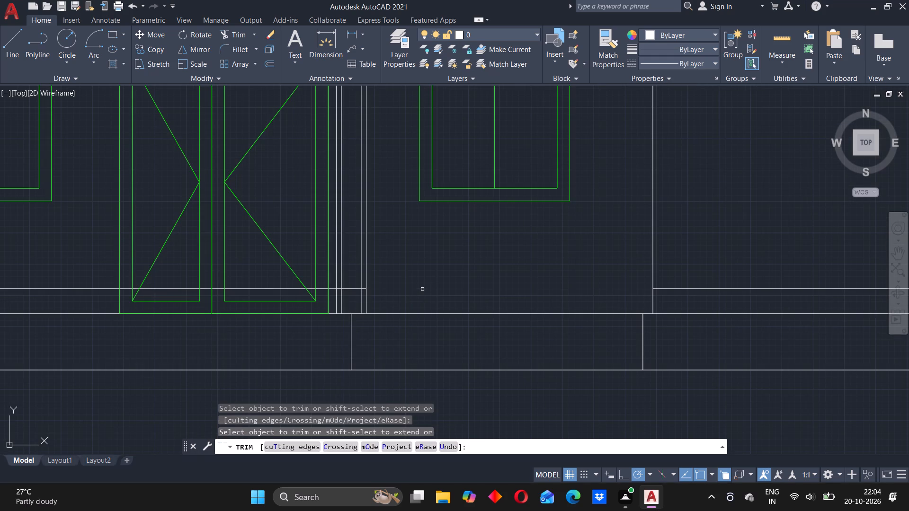
scroll(370, 276, up, 2)
click(359, 285)
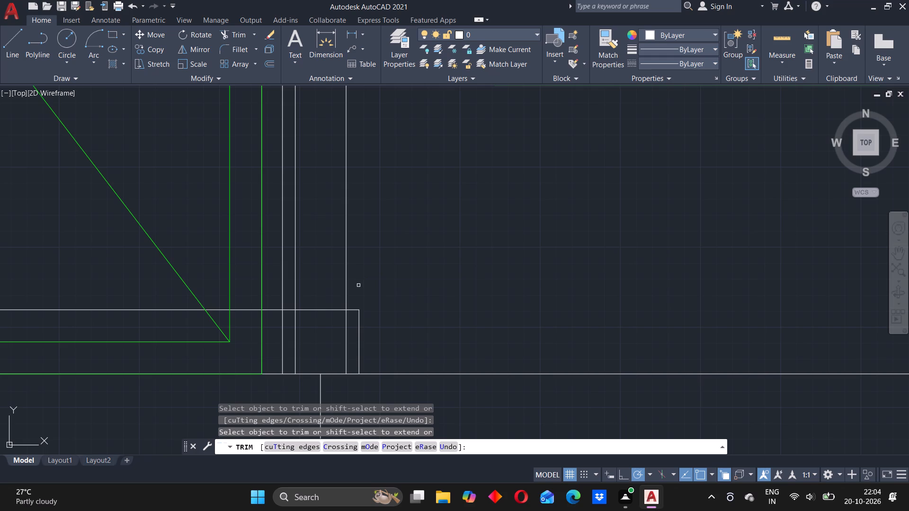
click(282, 282)
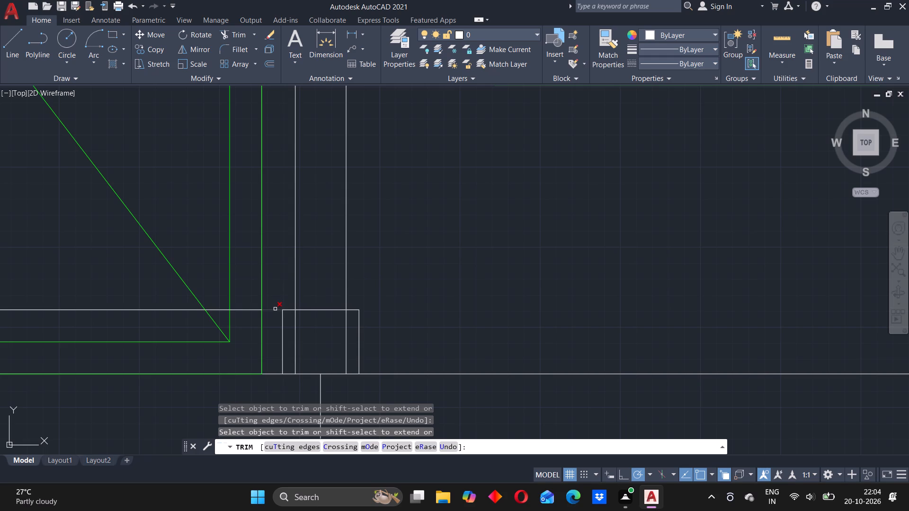
click(275, 309)
Trim the column's two inner vertical lines where they pass through its base block.
scroll(420, 251, down, 3)
middle_drag(437, 237, 437, 247)
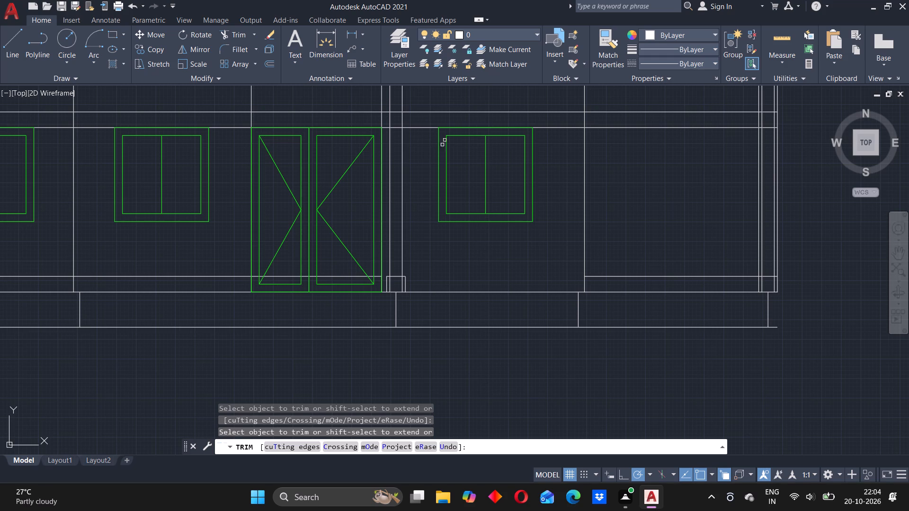
click(391, 284)
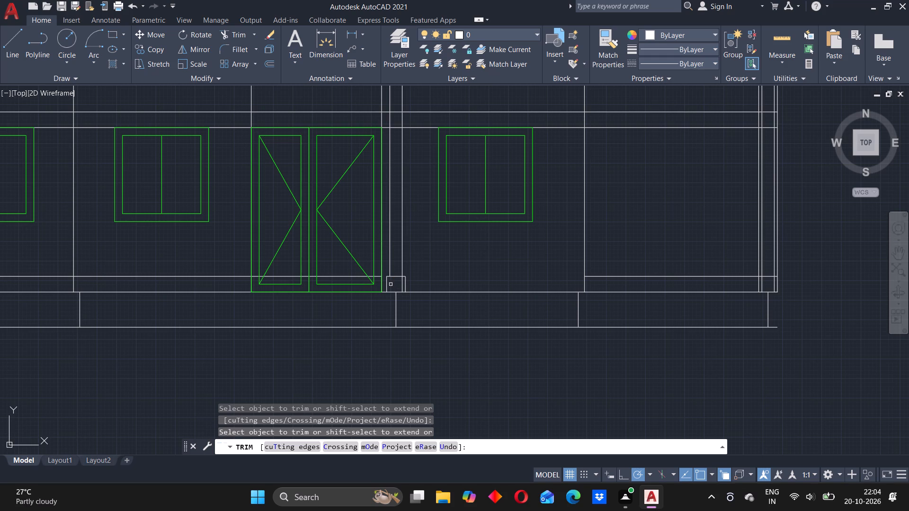
click(402, 287)
middle_drag(417, 195, 417, 254)
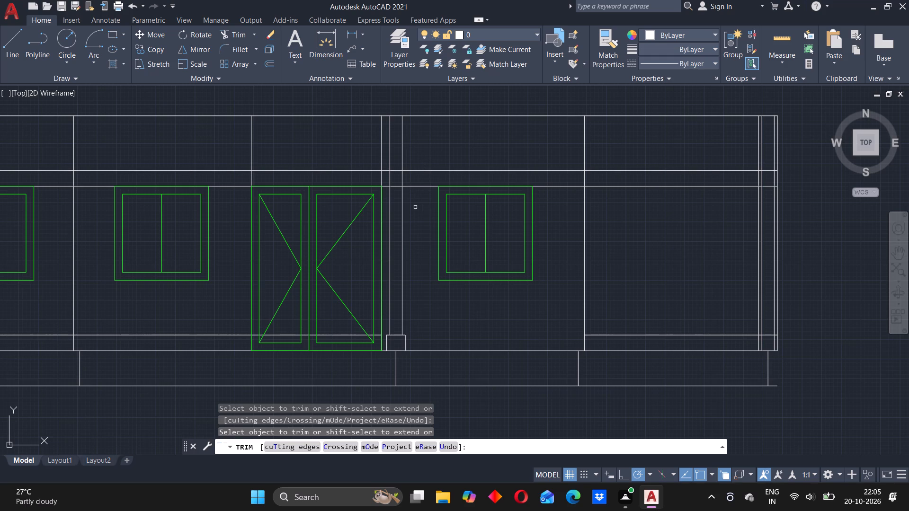
key(Escape)
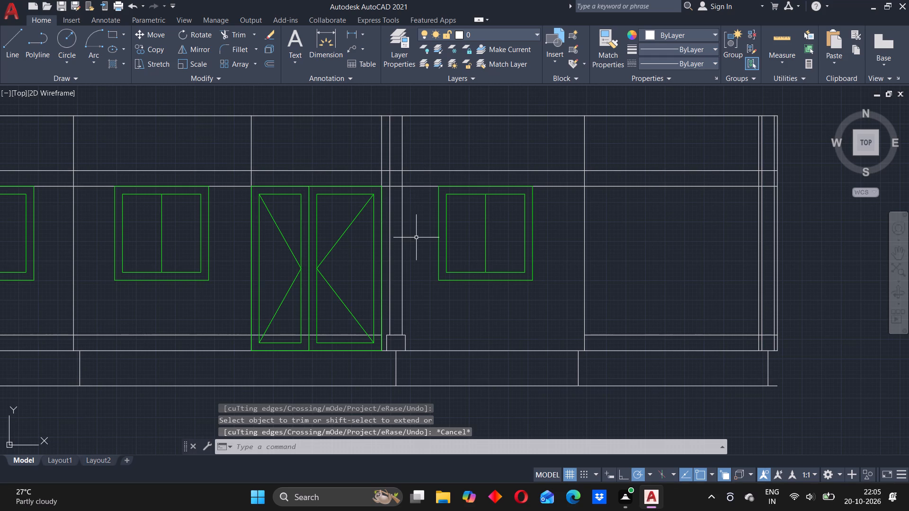
Draw a vertical line from the upper offset line to the elevation's top line, aligned with the right edge of the column base.
key(l)
key(Return)
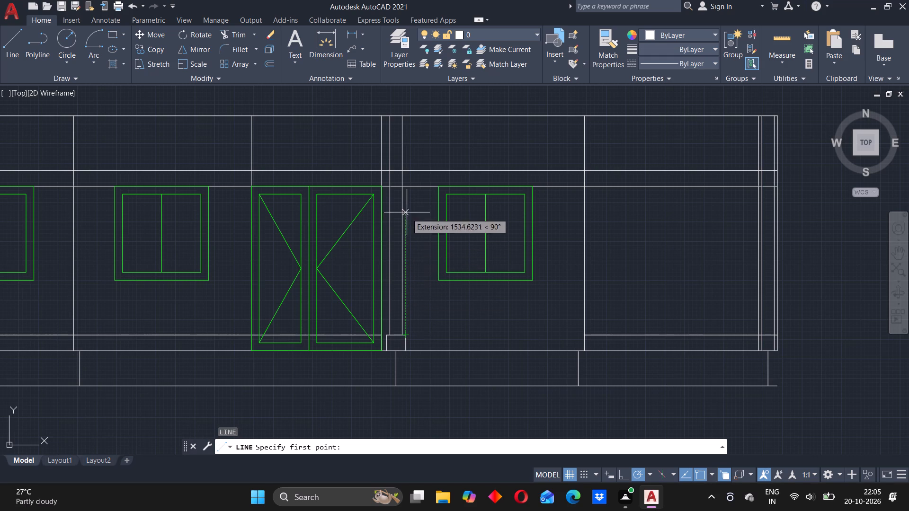
click(406, 170)
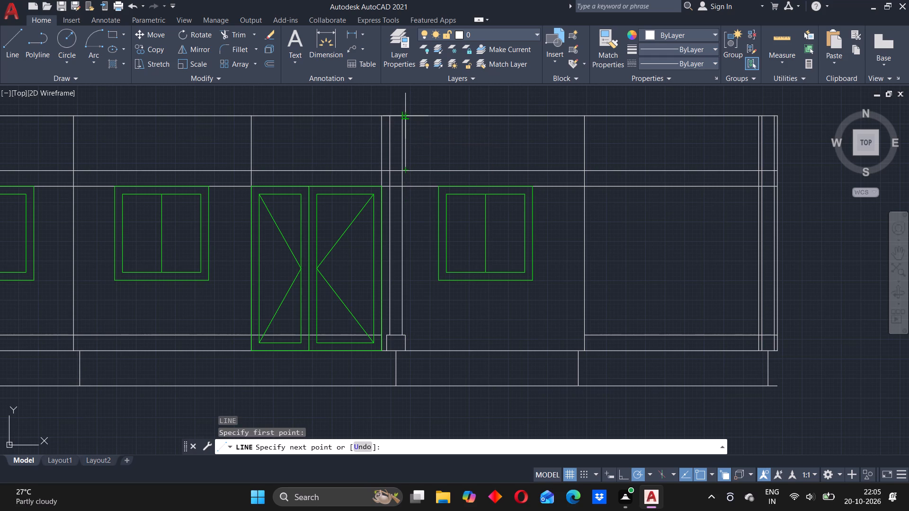
click(408, 116)
key(Escape)
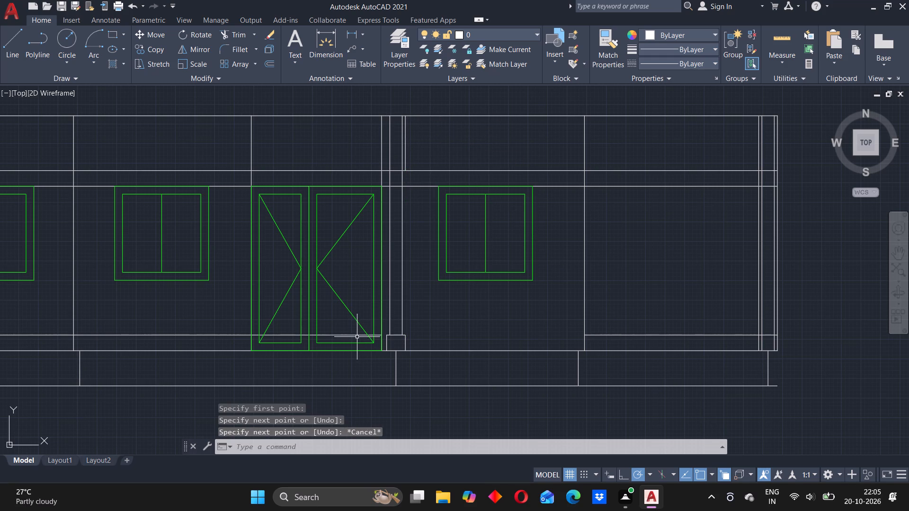
Draw a vertical line from the upper offset line to the elevation's top line, aligned with the left edge of the column base.
key(Return)
scroll(374, 349, up, 2)
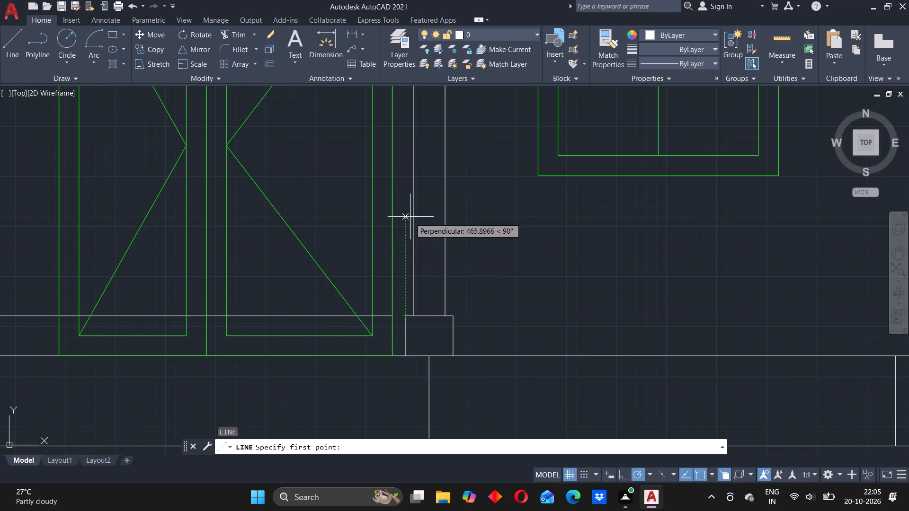
scroll(413, 212, down, 2)
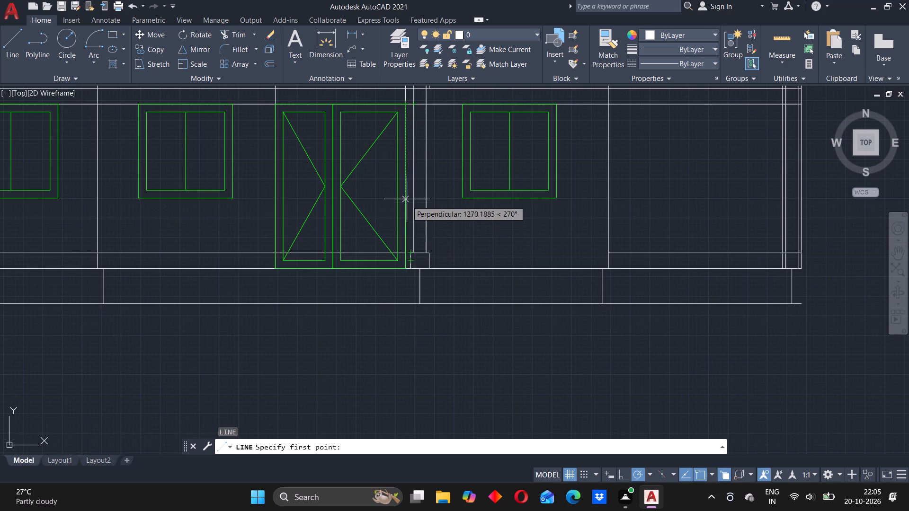
scroll(404, 255, up, 1)
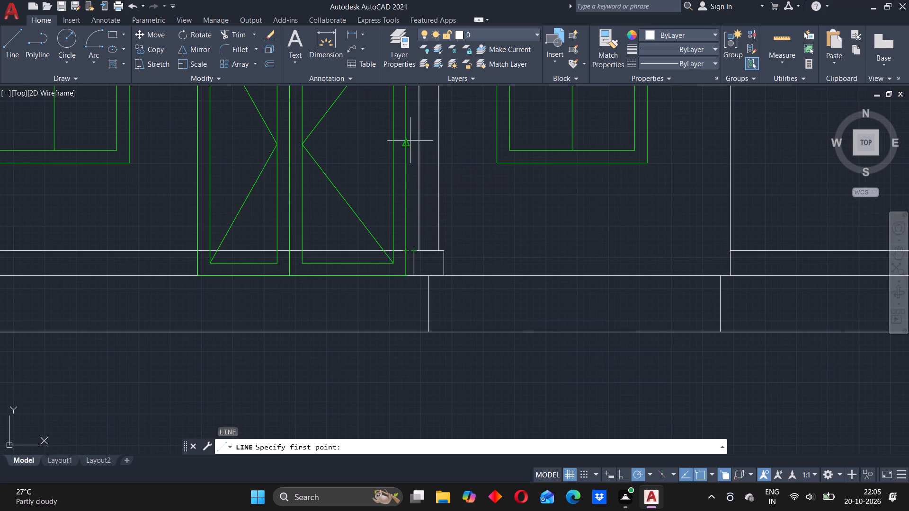
scroll(413, 121, down, 2)
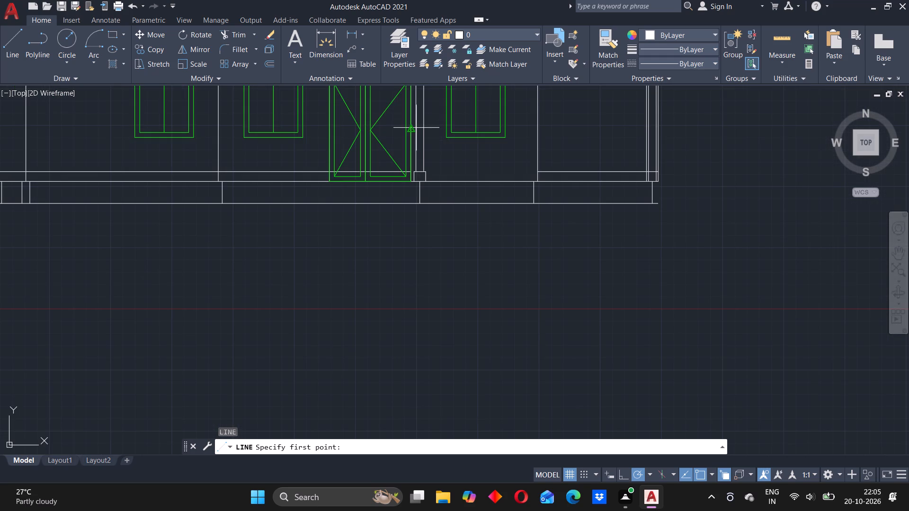
middle_drag(416, 128, 387, 276)
scroll(387, 276, up, 1)
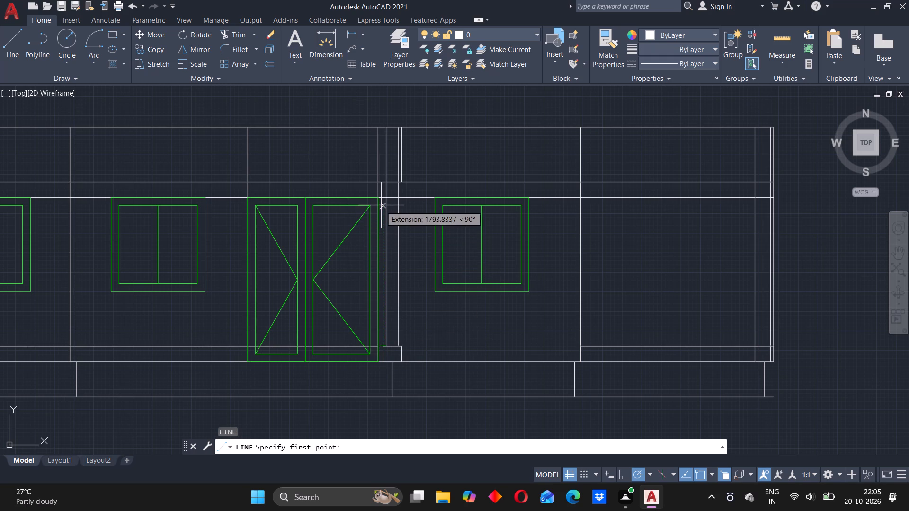
click(381, 181)
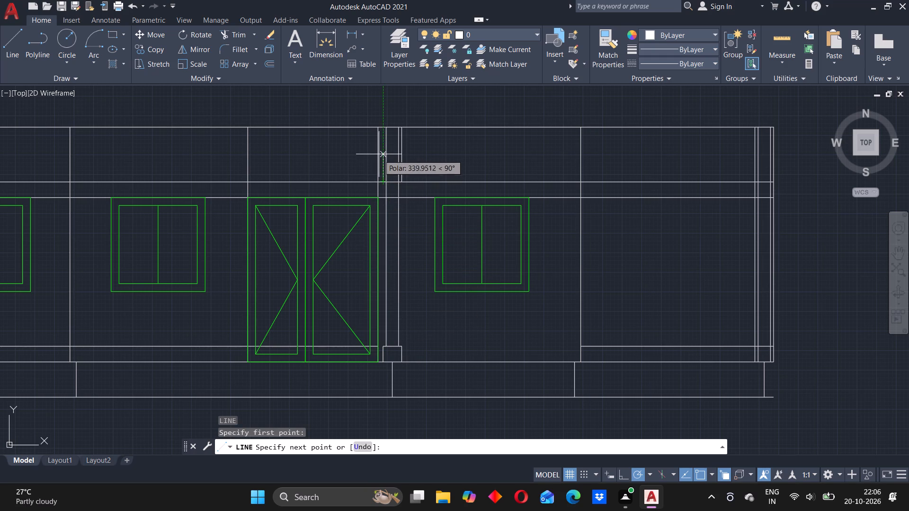
click(382, 129)
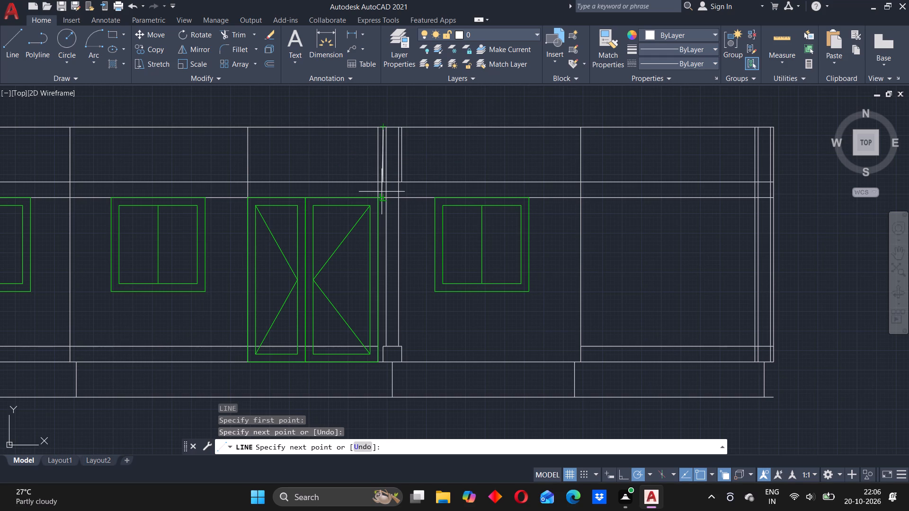
key(Escape)
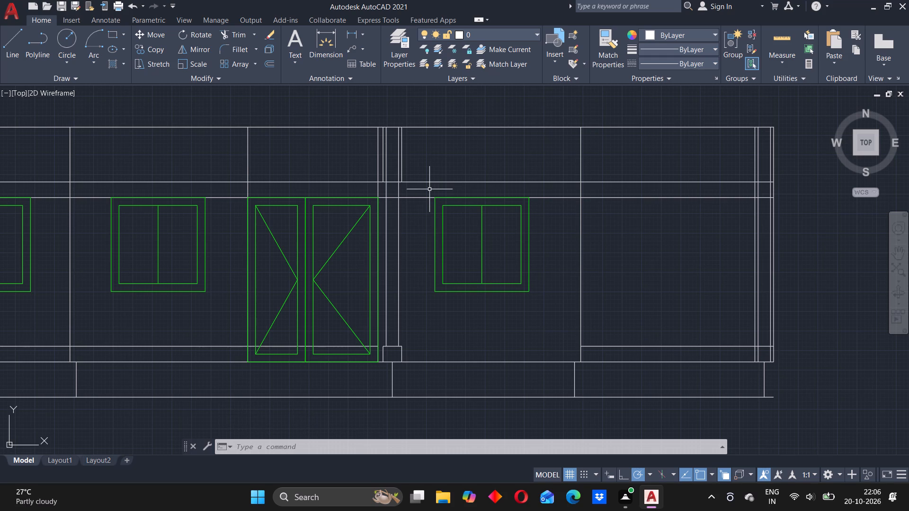
Extend the two short outer column lines at the top down to the horizontal line along the door and window heads.
key(e)
key(x)
key(Return)
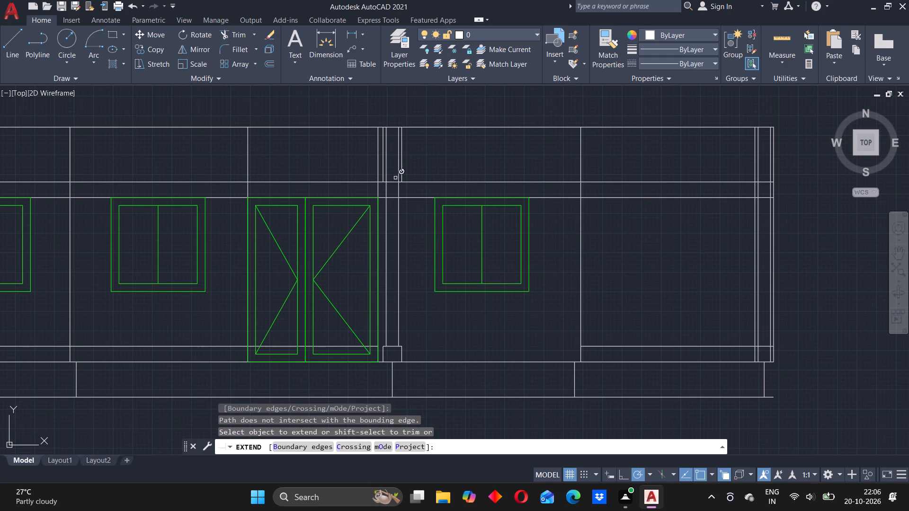
click(402, 173)
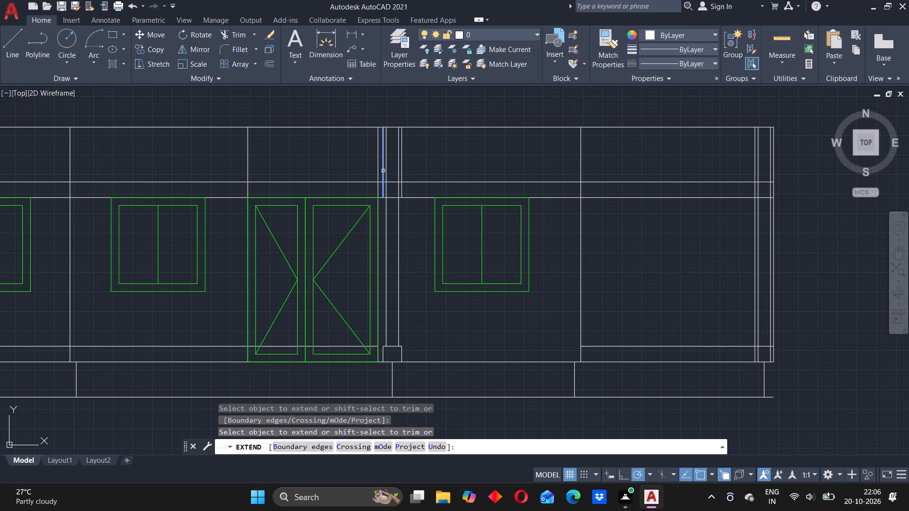
click(383, 171)
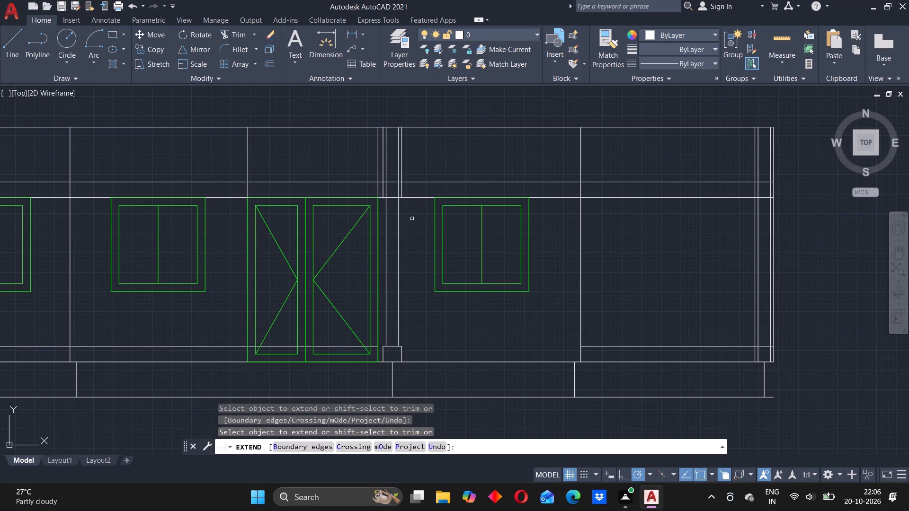
key(Escape)
Trim the column's two inner vertical lines between the upper offset line and the door and window head line.
scroll(403, 208, up, 1)
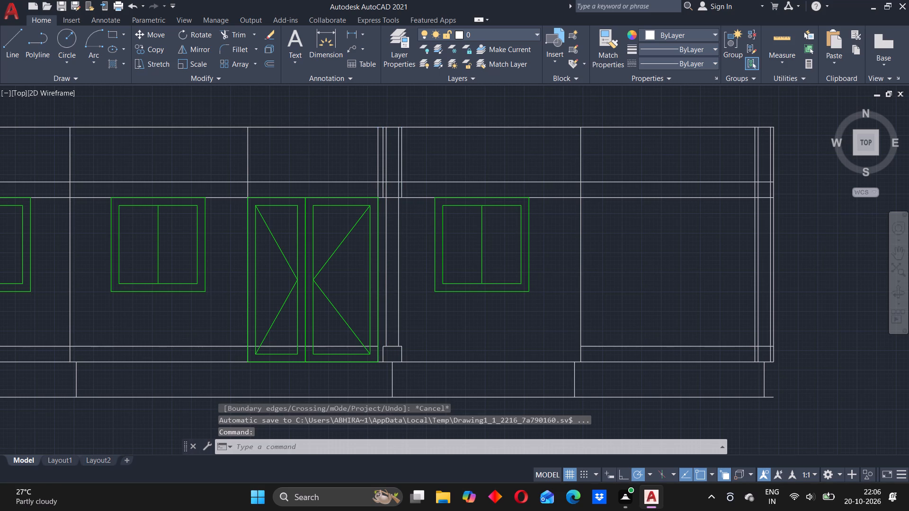
text(tr)
key(Return)
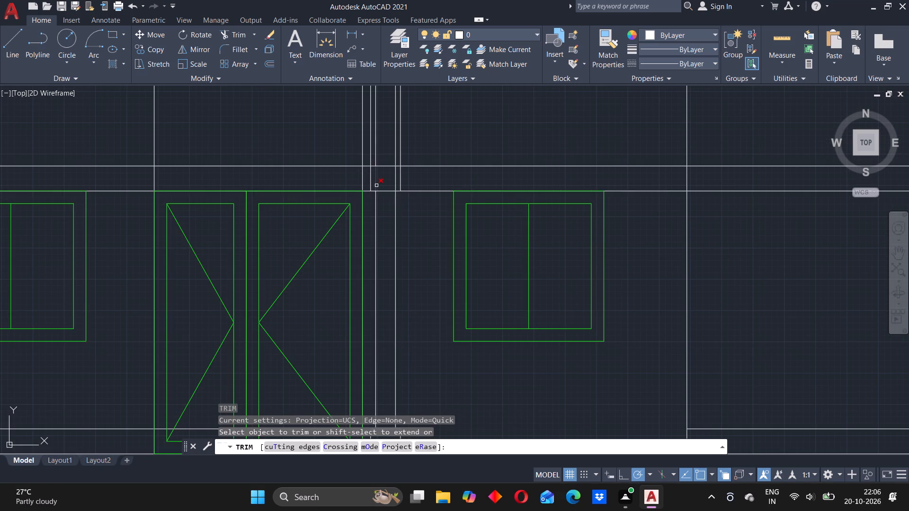
scroll(376, 185, up, 1)
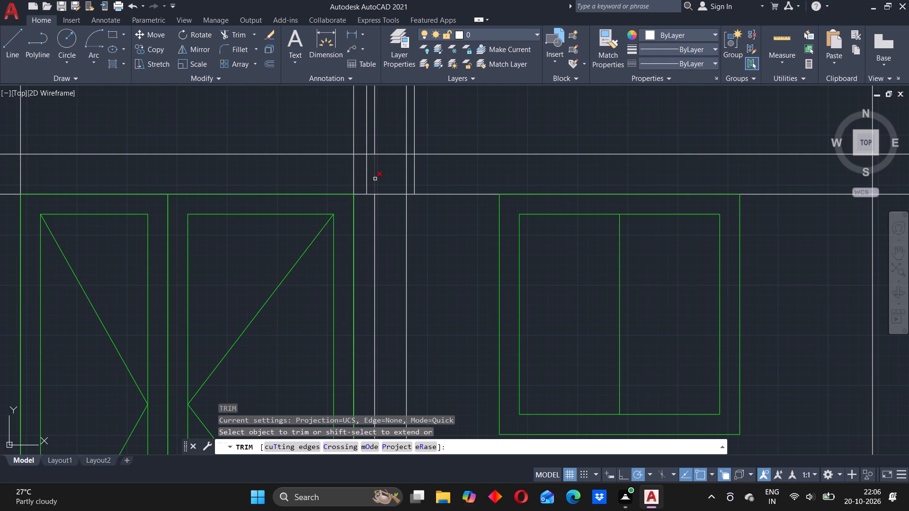
click(375, 179)
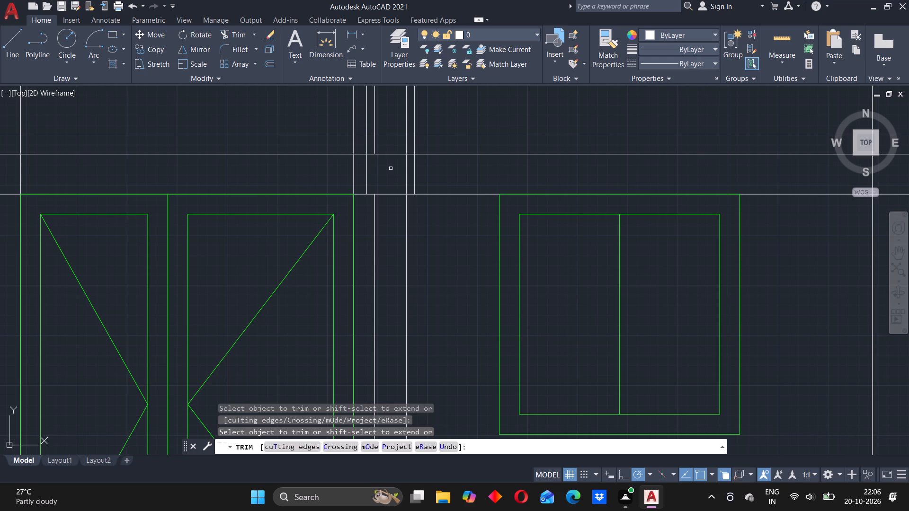
click(406, 170)
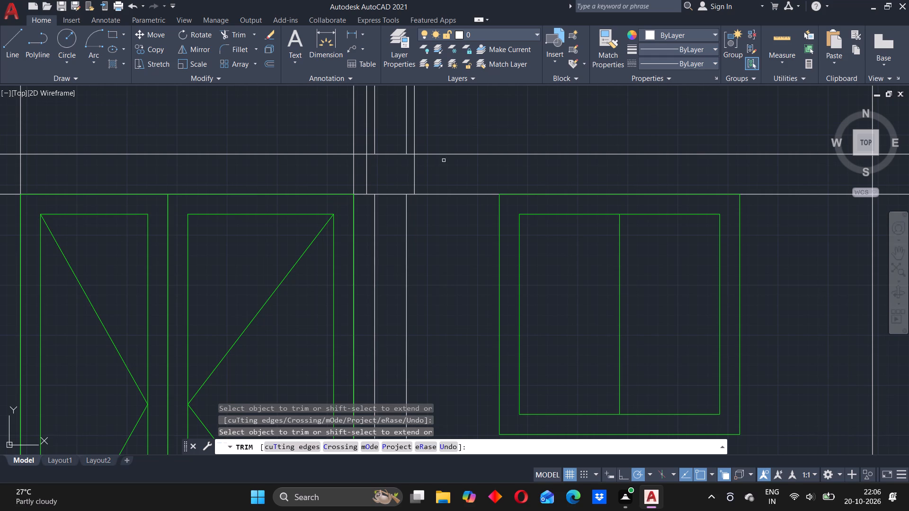
Trim the two horizontal lines on both sides of the column head and the outer vertical lines above it, leaving a closed head block.
click(439, 151)
click(435, 156)
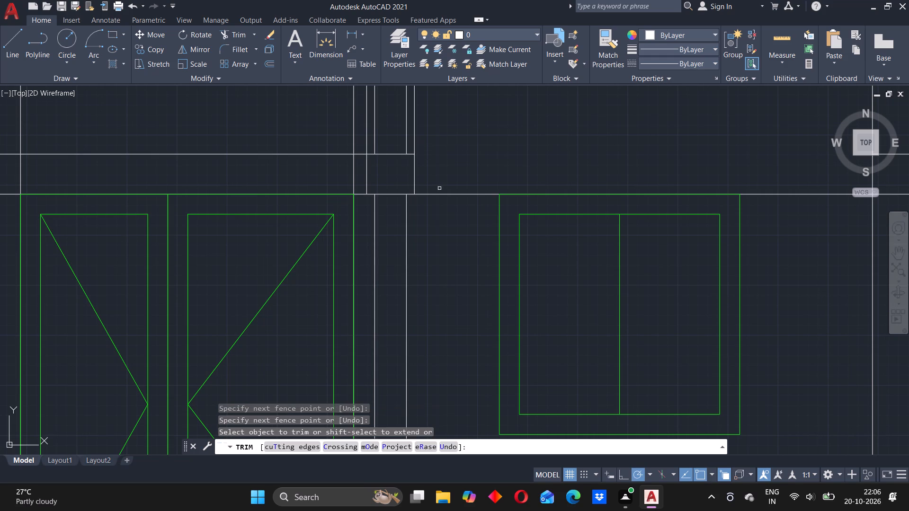
click(439, 194)
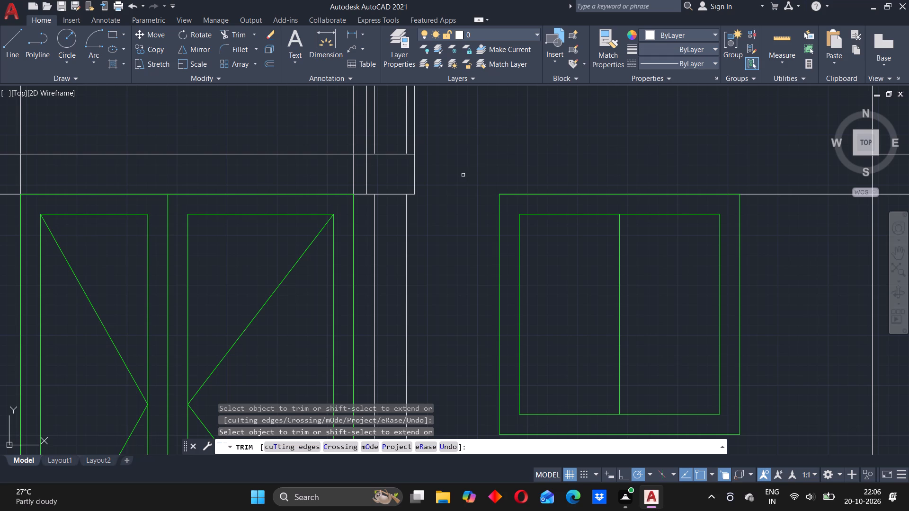
click(367, 141)
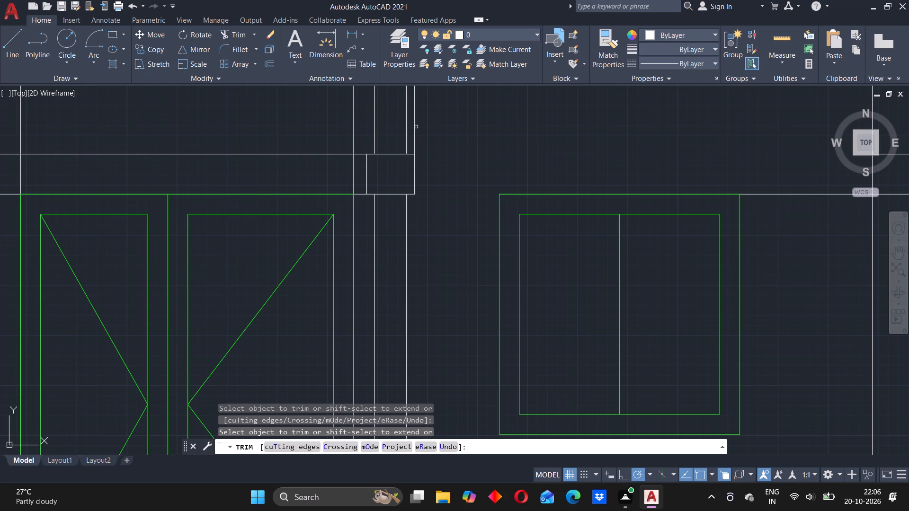
click(415, 130)
click(358, 155)
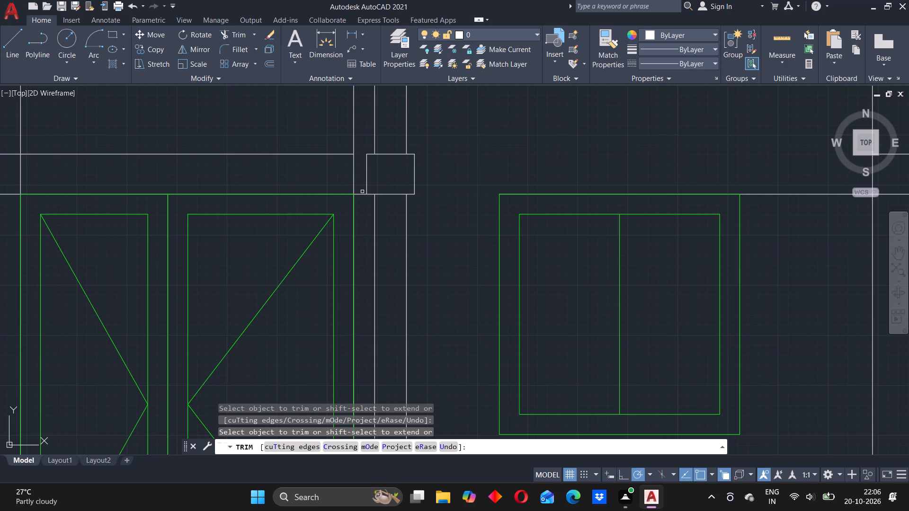
click(362, 193)
scroll(381, 198, down, 3)
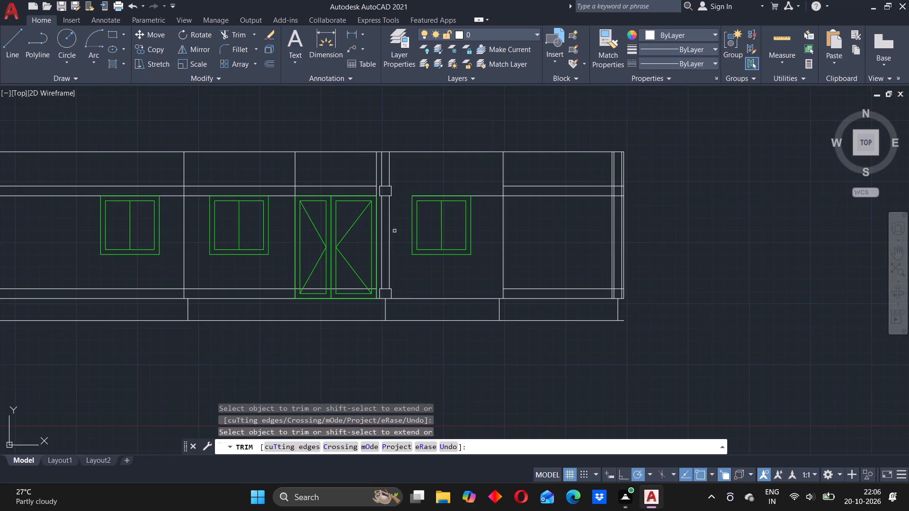
middle_drag(406, 256, 383, 240)
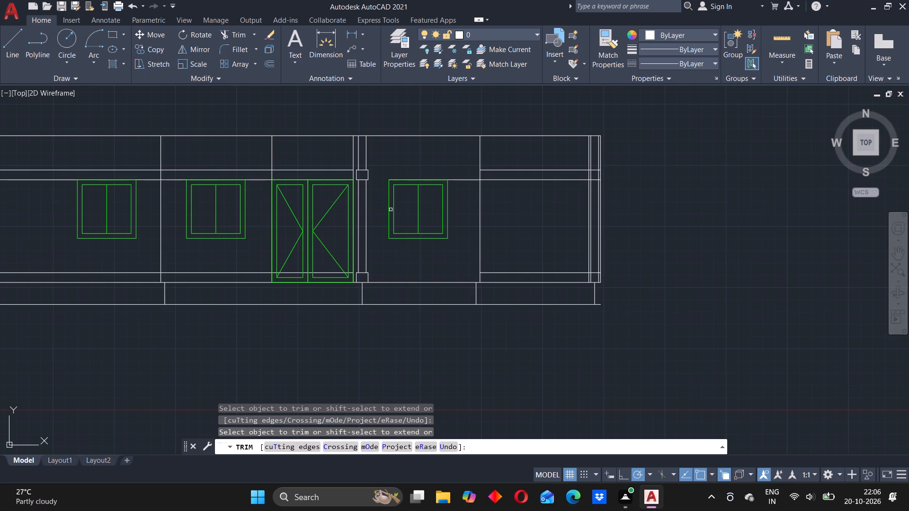
scroll(401, 199, down, 2)
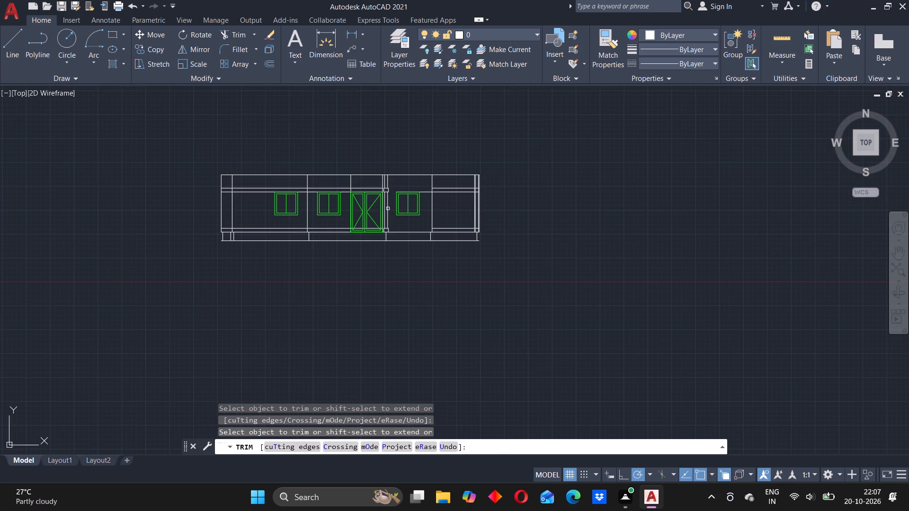
middle_drag(367, 221, 400, 217)
scroll(401, 216, up, 1)
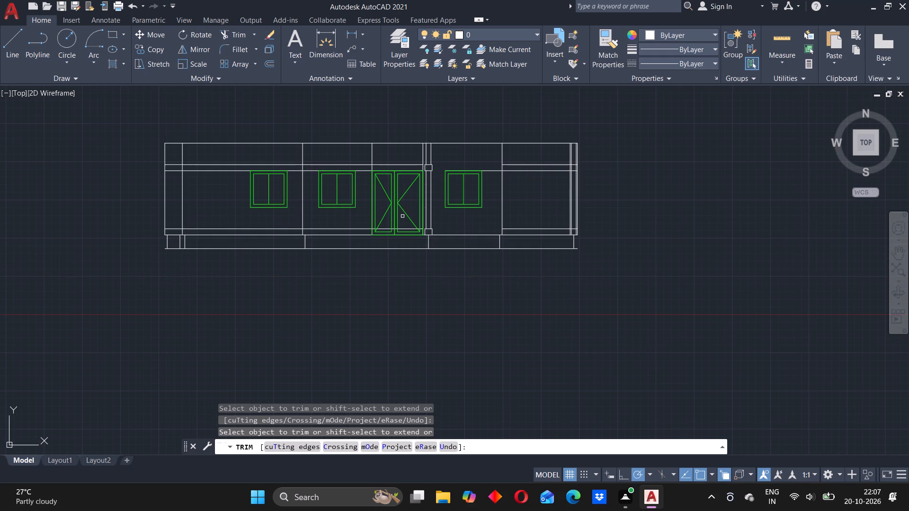
key(Escape)
Erase the six leftover horizontal construction lines at the door and window heads and above the floor line, on both sides of the column.
click(520, 166)
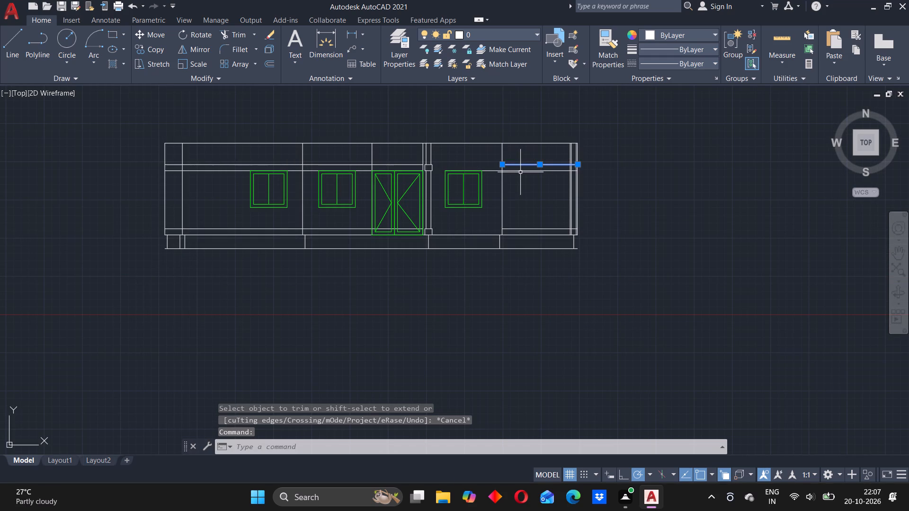
click(517, 171)
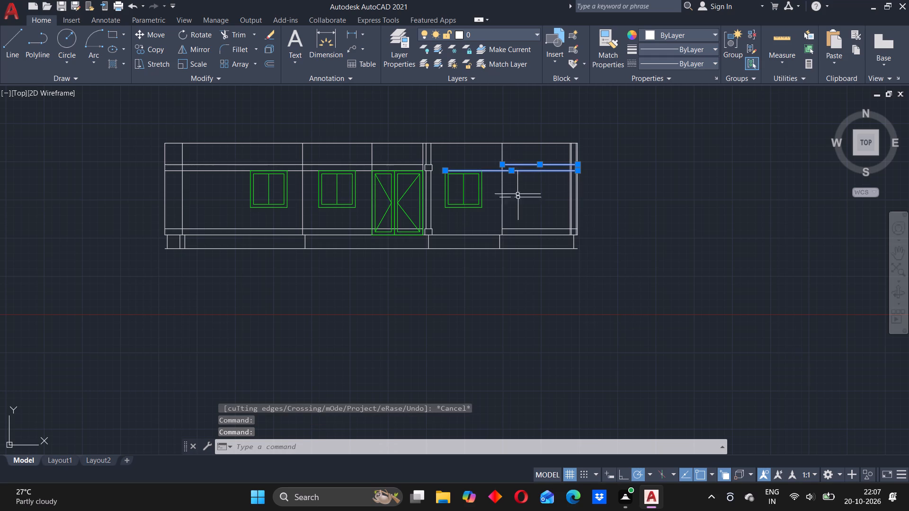
click(519, 228)
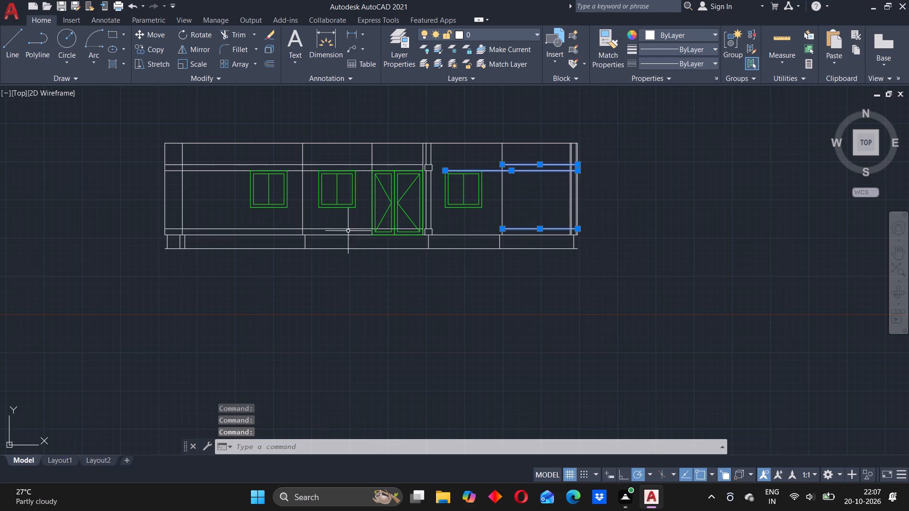
click(346, 229)
click(317, 164)
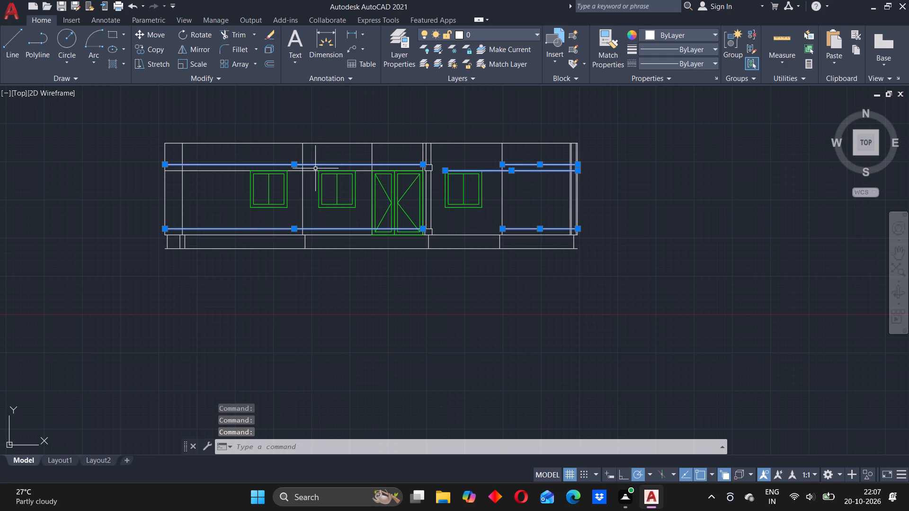
click(314, 169)
key(Delete)
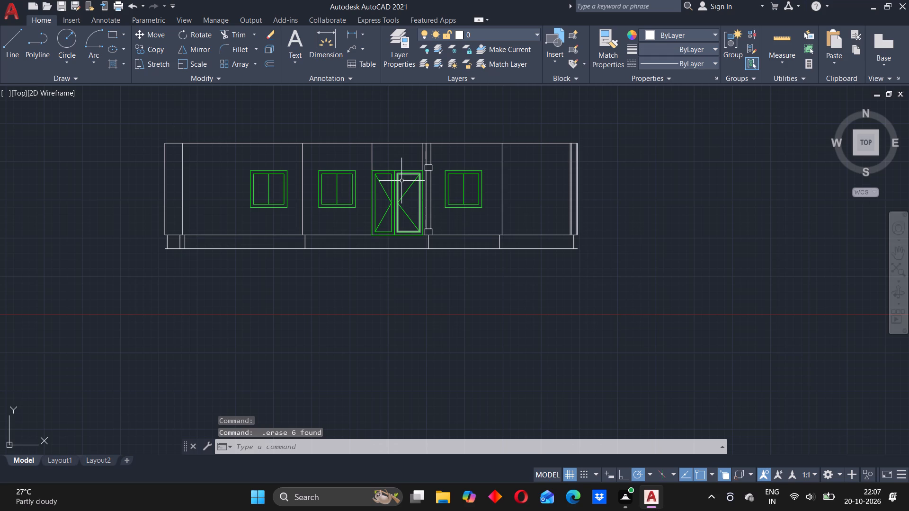
Erase the two white full-height vertical construction lines running along the outer edges of the double door.
scroll(400, 178, up, 1)
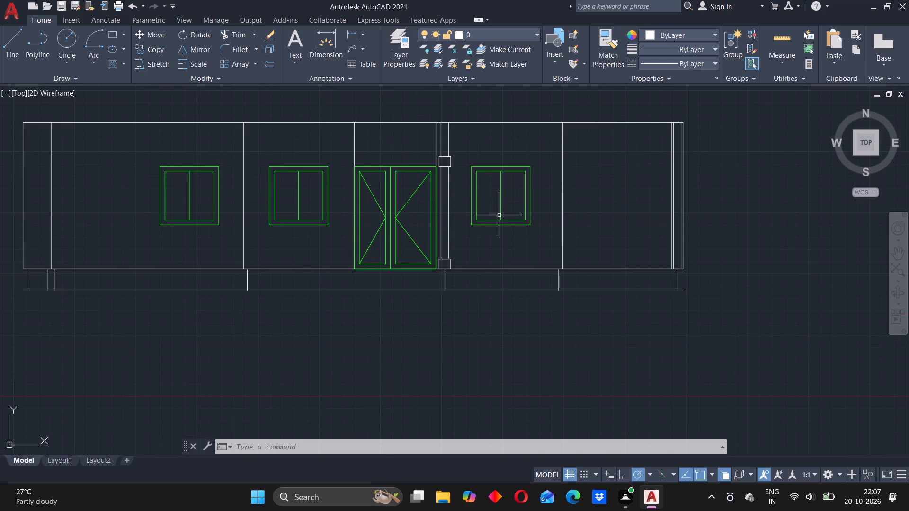
click(355, 148)
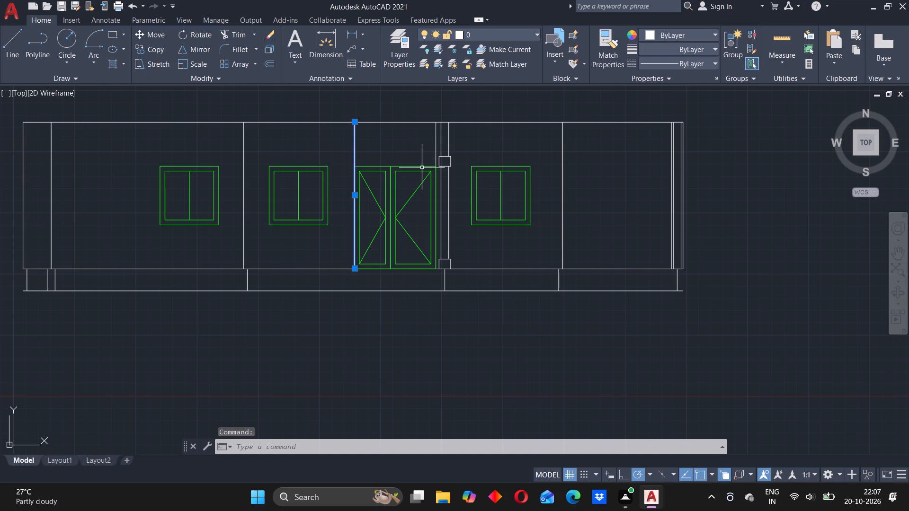
click(437, 143)
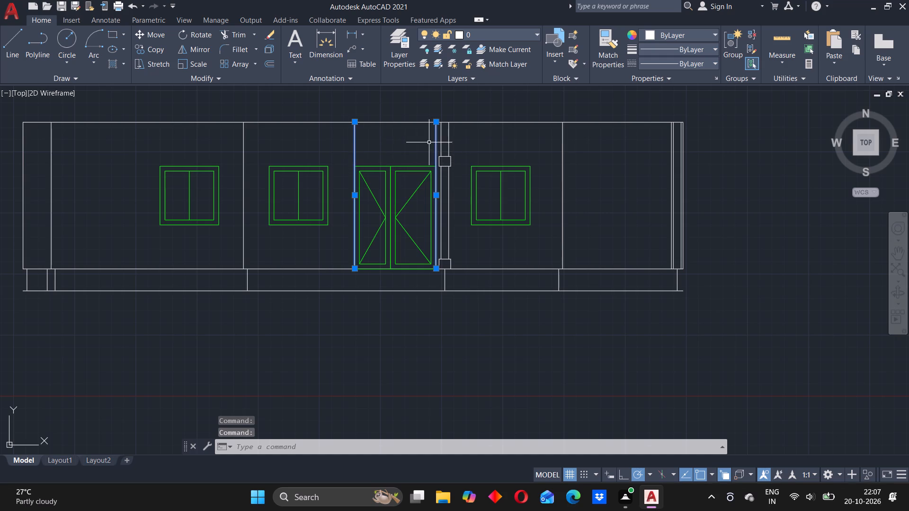
key(Delete)
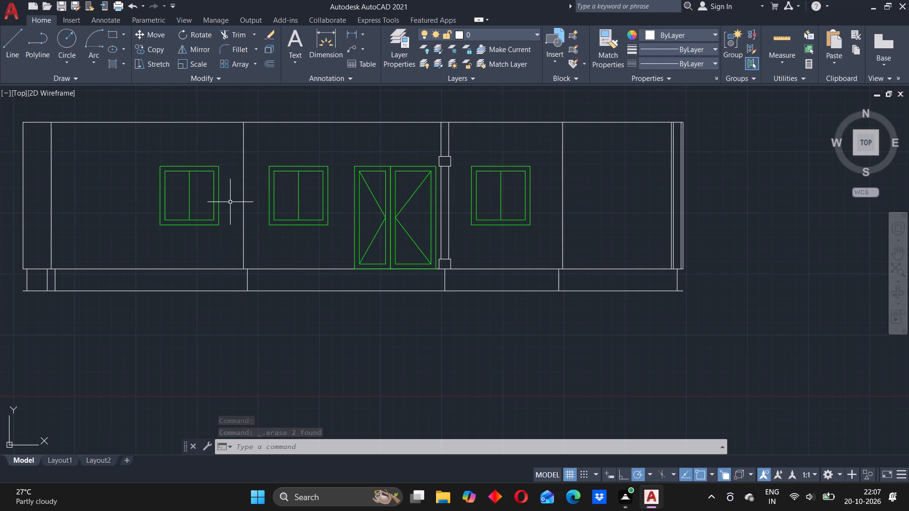
middle_drag(233, 203, 315, 213)
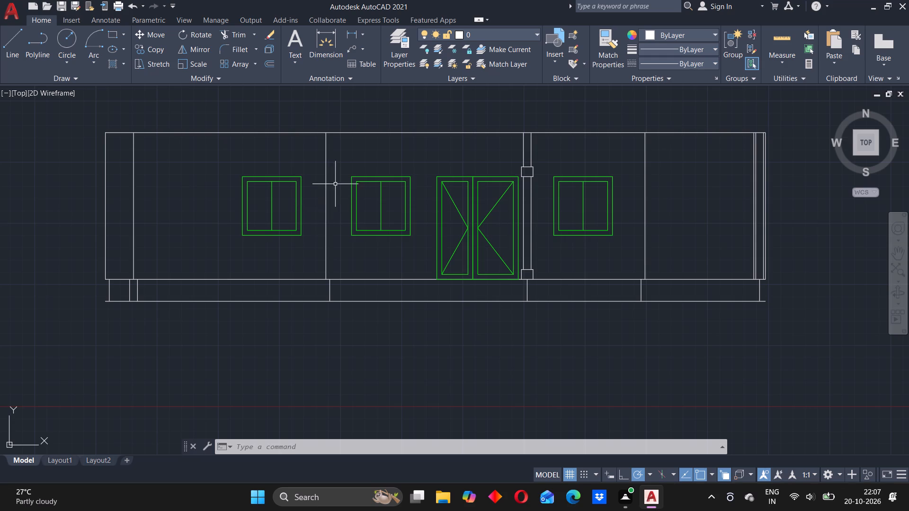
Draw a vertical centre line down the column shaft from the underside of the head block to the top of the base block.
middle_drag(564, 170, 544, 190)
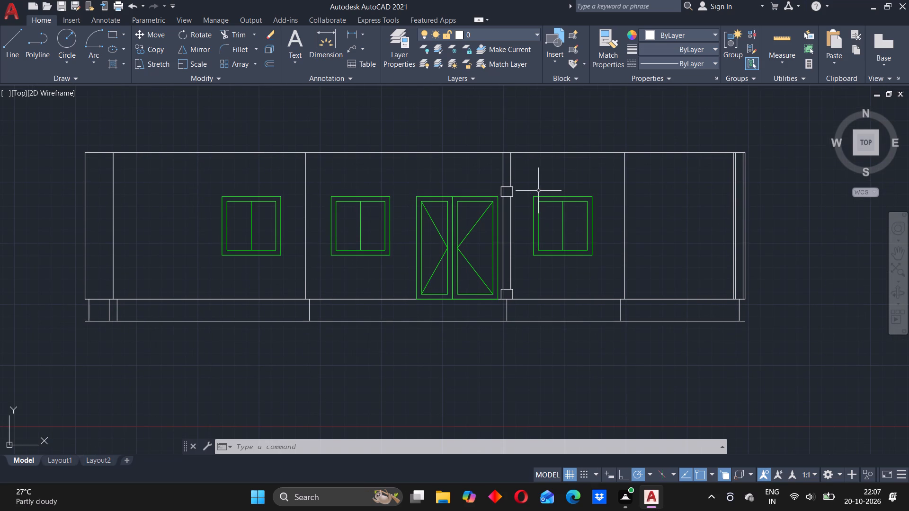
scroll(490, 237, up, 1)
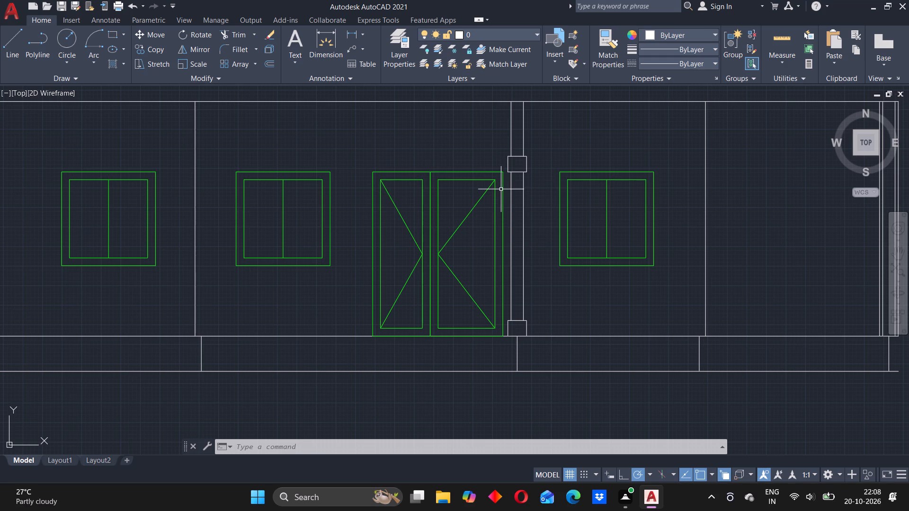
scroll(511, 182, up, 1)
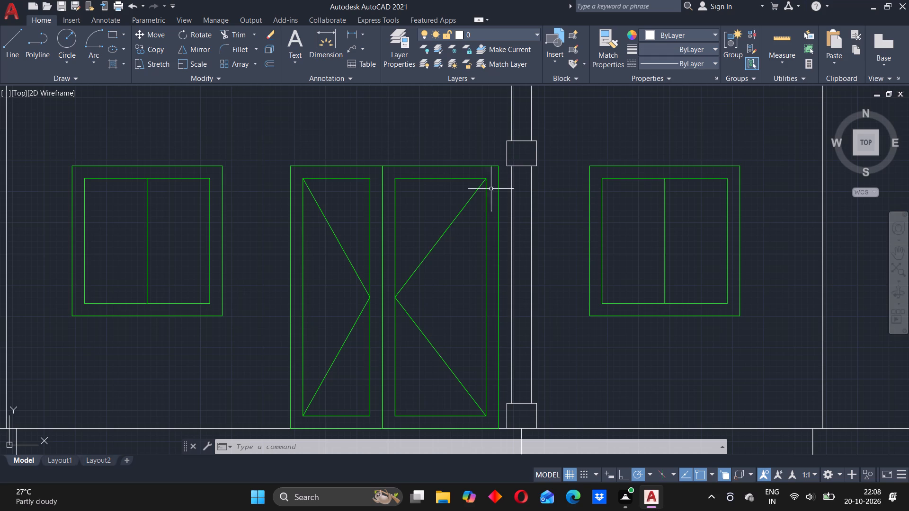
scroll(508, 177, down, 2)
middle_drag(512, 192, 493, 172)
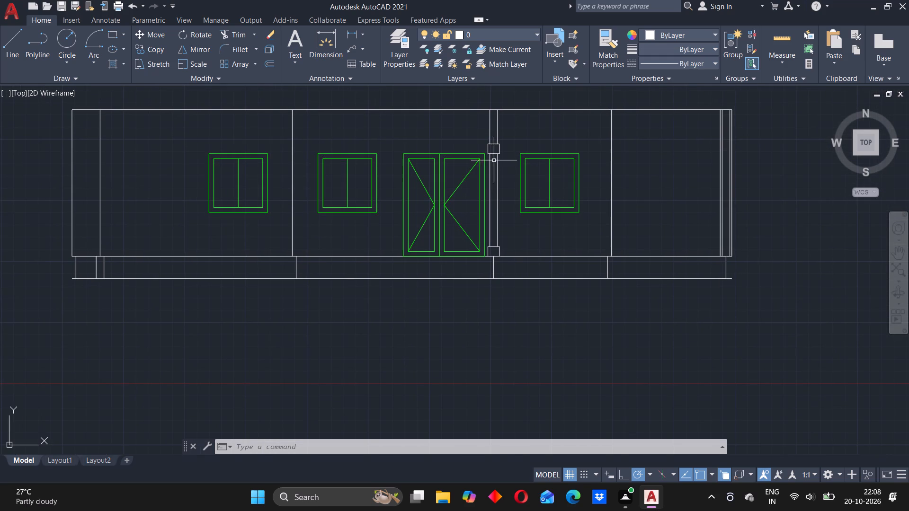
key(l)
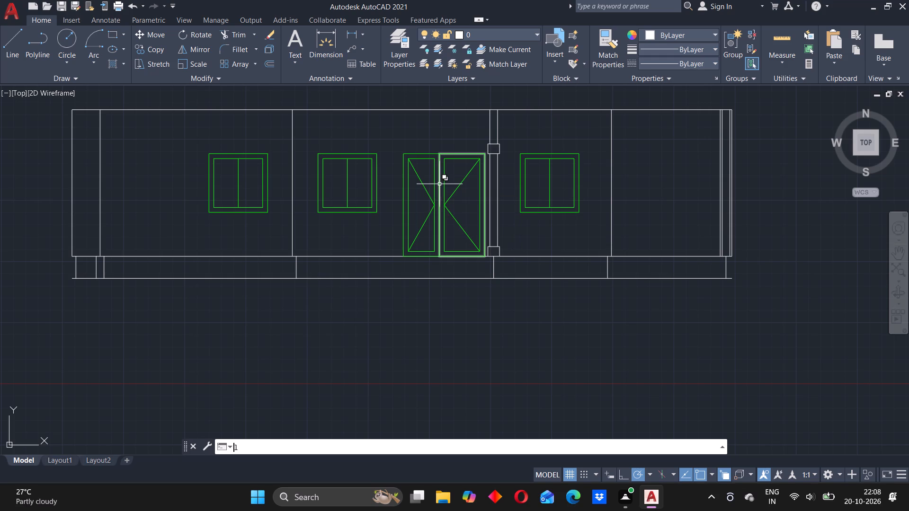
key(Return)
scroll(481, 164, up, 2)
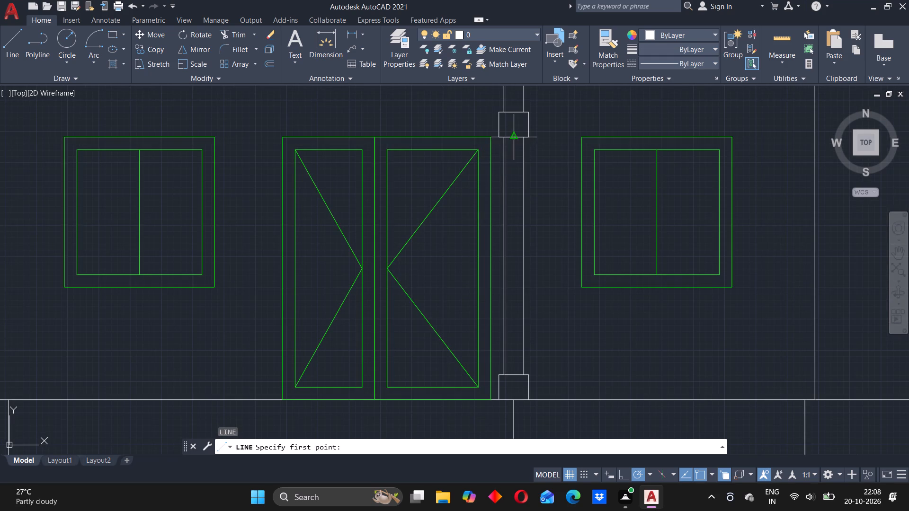
click(511, 136)
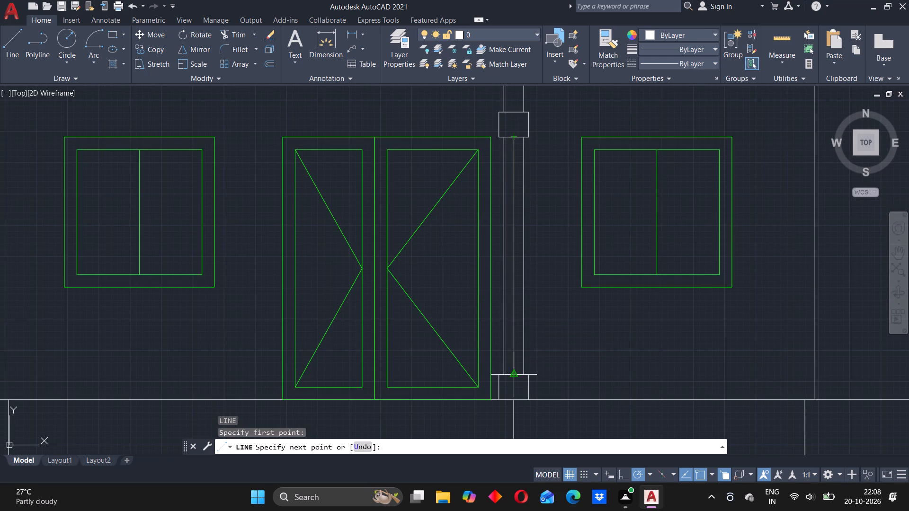
click(514, 372)
key(Escape)
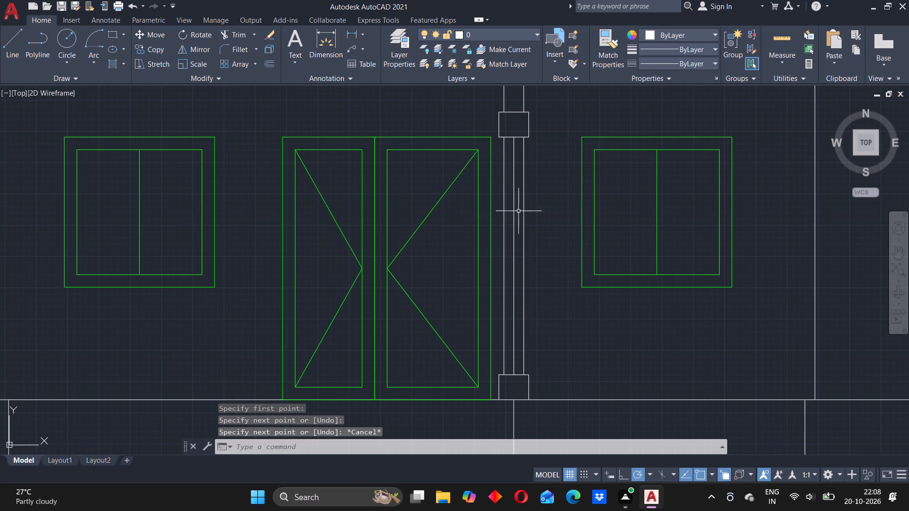
Trim away the vertical line above the column's head block on the door side.
text(tr)
key(Return)
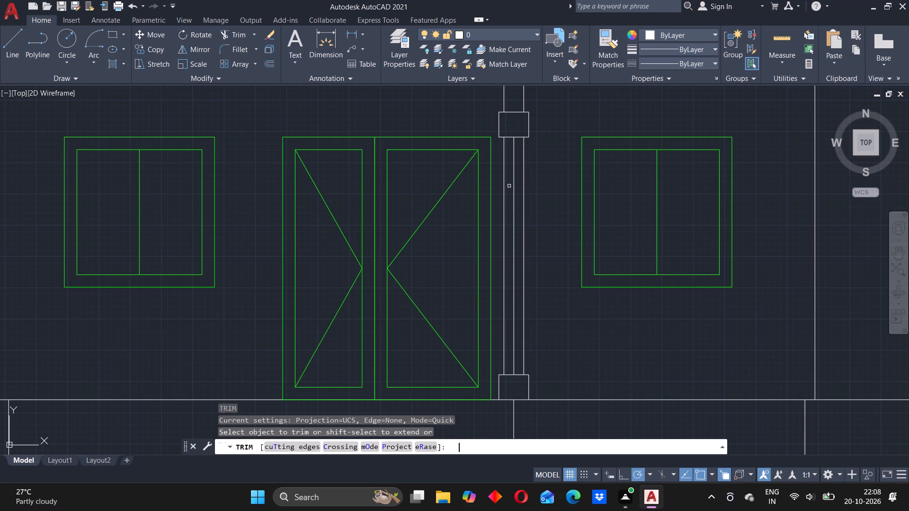
scroll(502, 175, up, 1)
scroll(515, 123, down, 3)
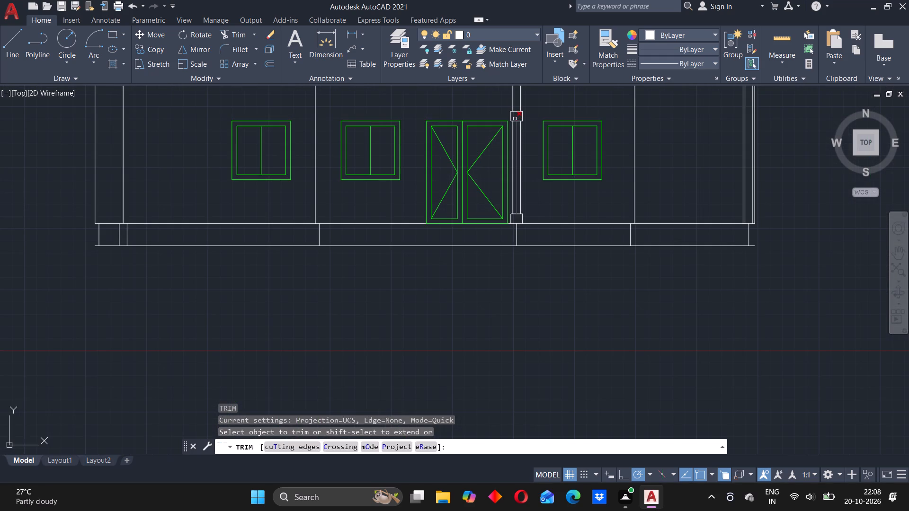
click(513, 104)
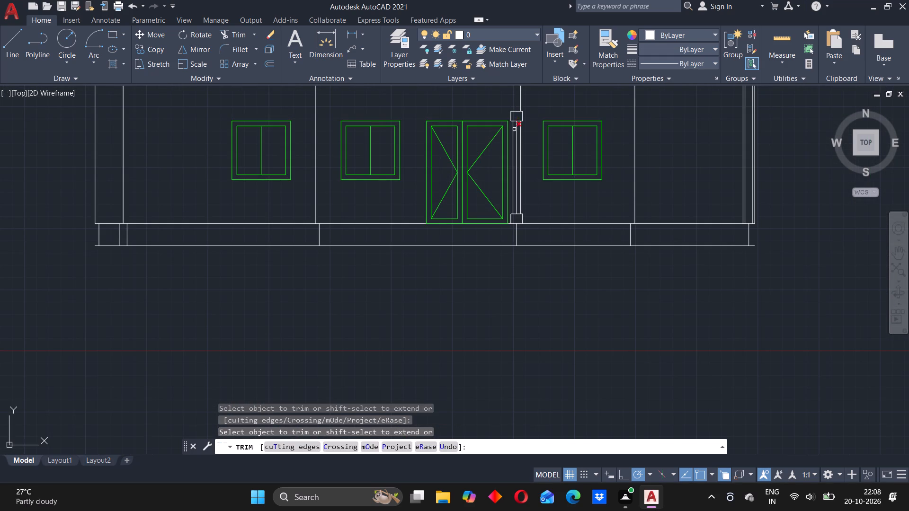
scroll(515, 130, up, 1)
key(Escape)
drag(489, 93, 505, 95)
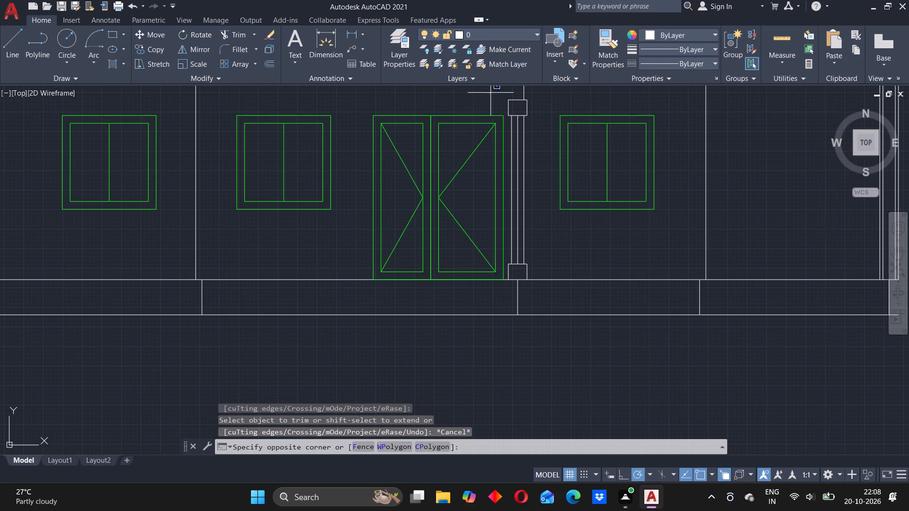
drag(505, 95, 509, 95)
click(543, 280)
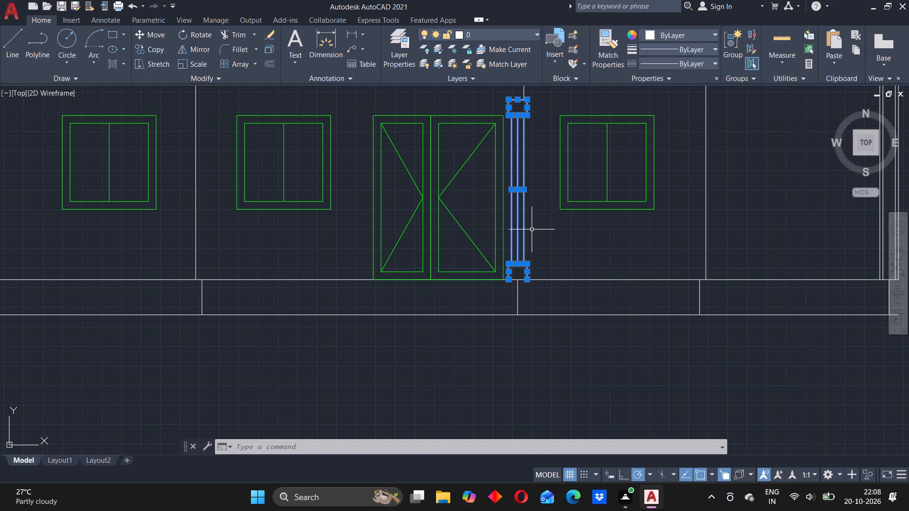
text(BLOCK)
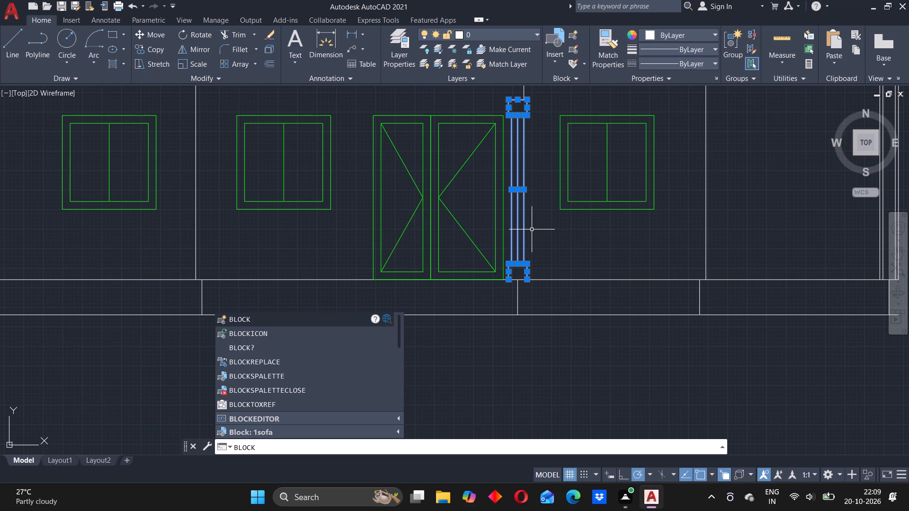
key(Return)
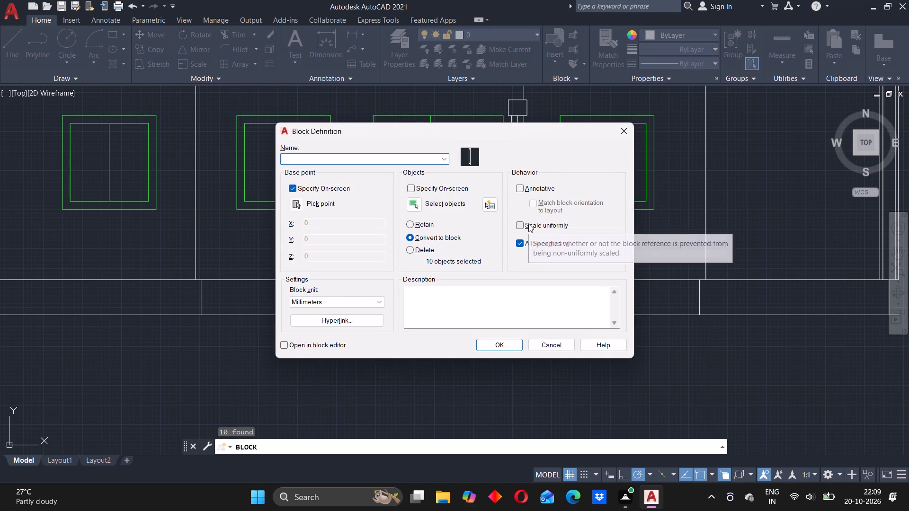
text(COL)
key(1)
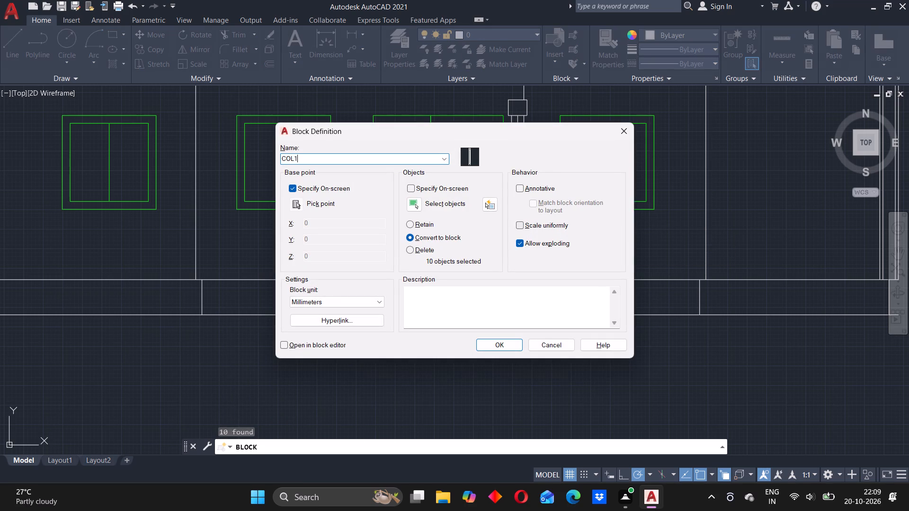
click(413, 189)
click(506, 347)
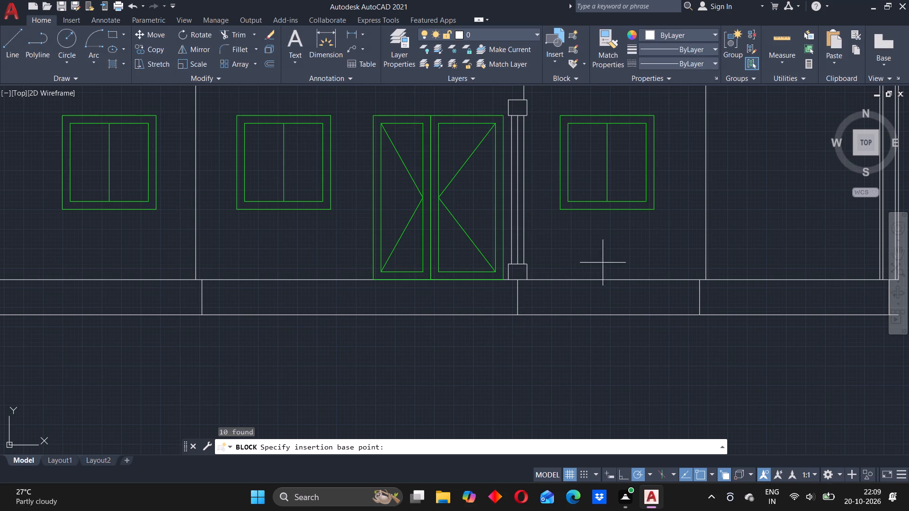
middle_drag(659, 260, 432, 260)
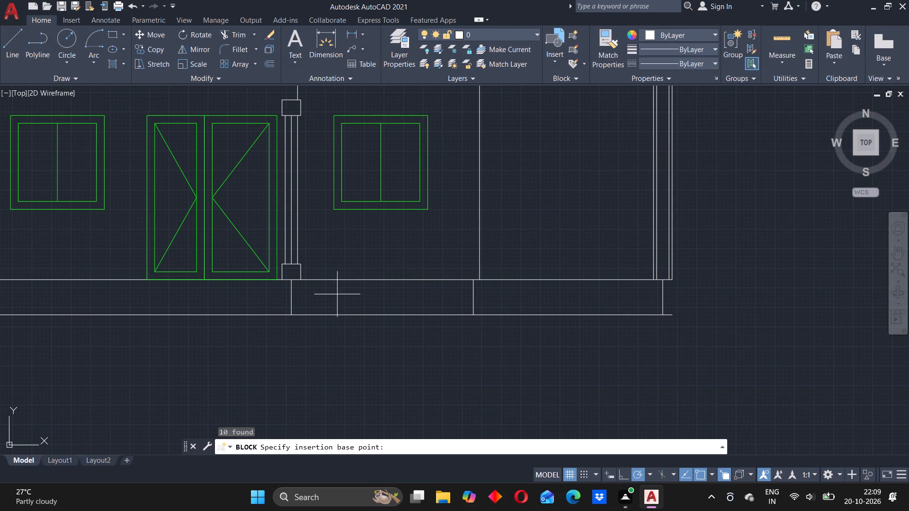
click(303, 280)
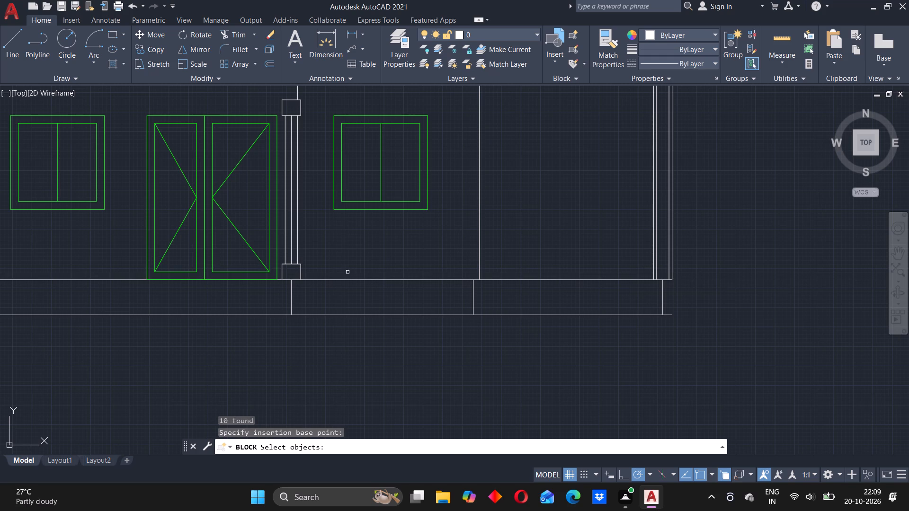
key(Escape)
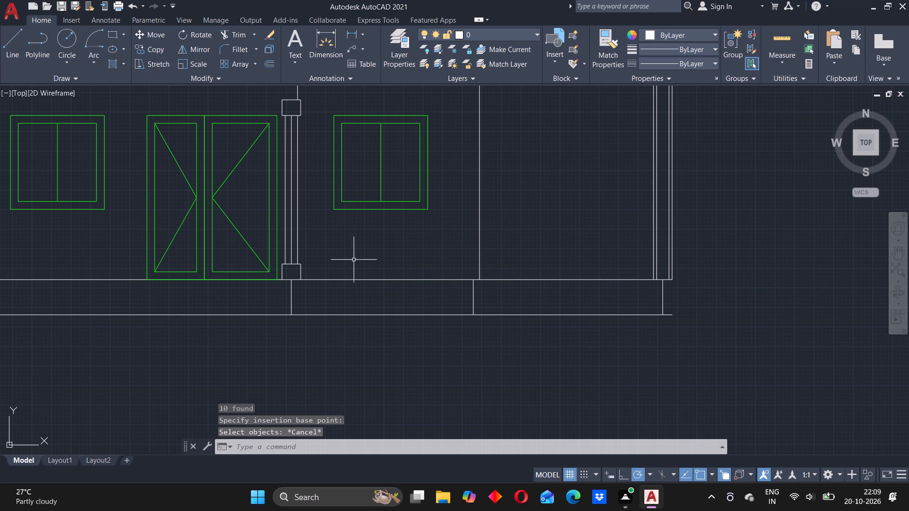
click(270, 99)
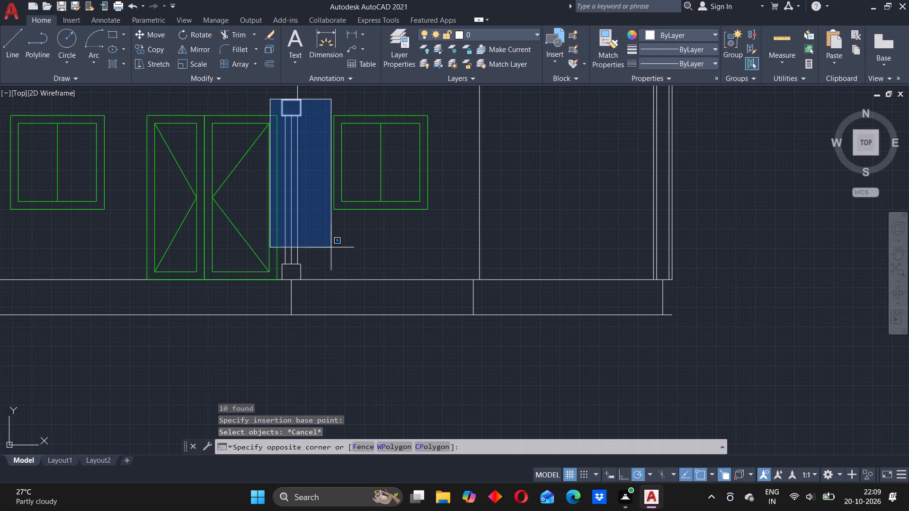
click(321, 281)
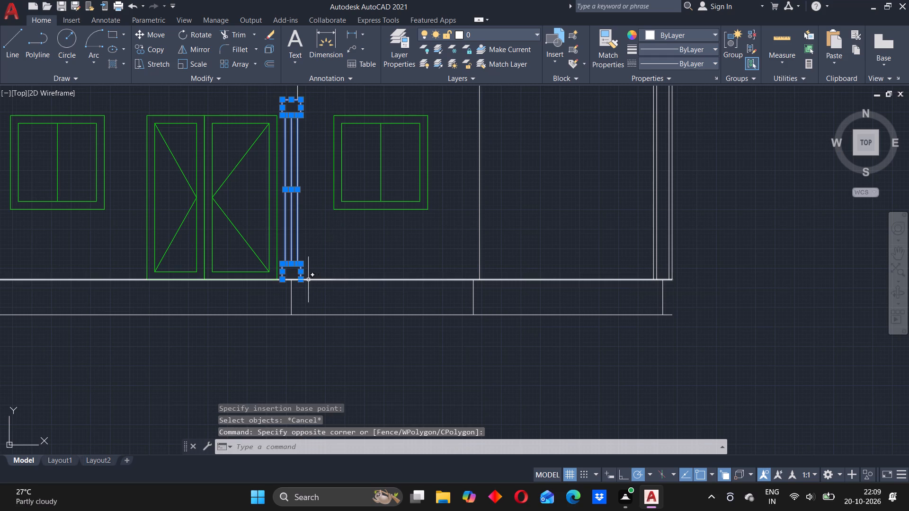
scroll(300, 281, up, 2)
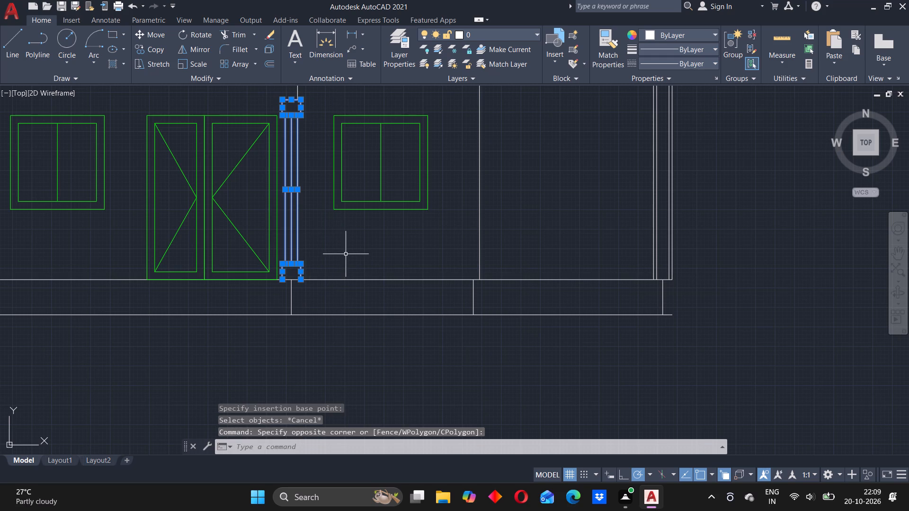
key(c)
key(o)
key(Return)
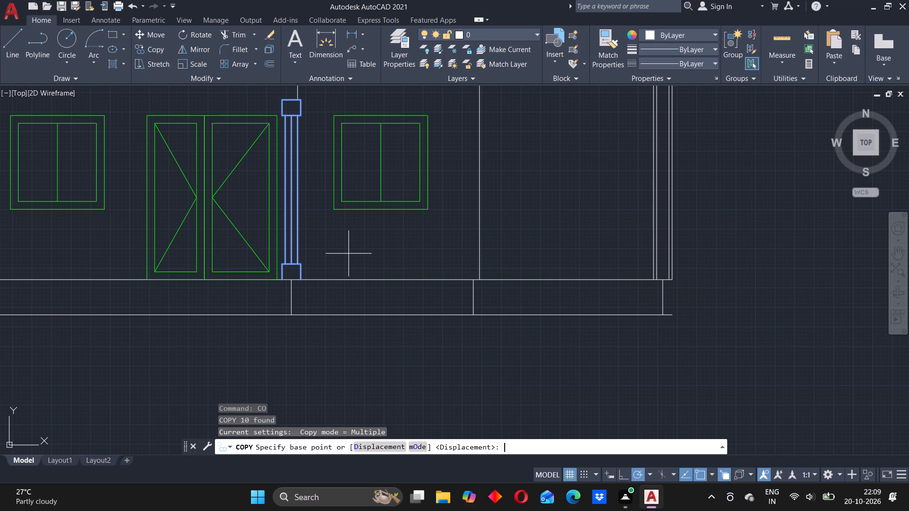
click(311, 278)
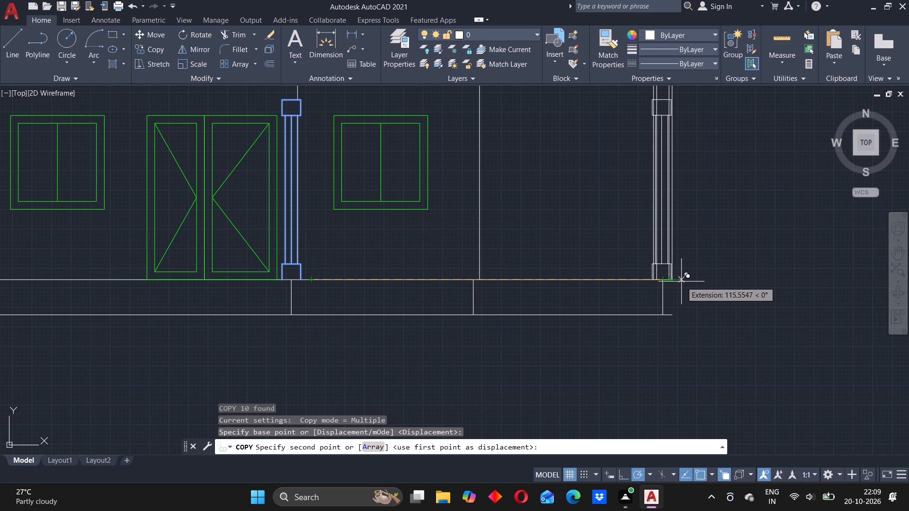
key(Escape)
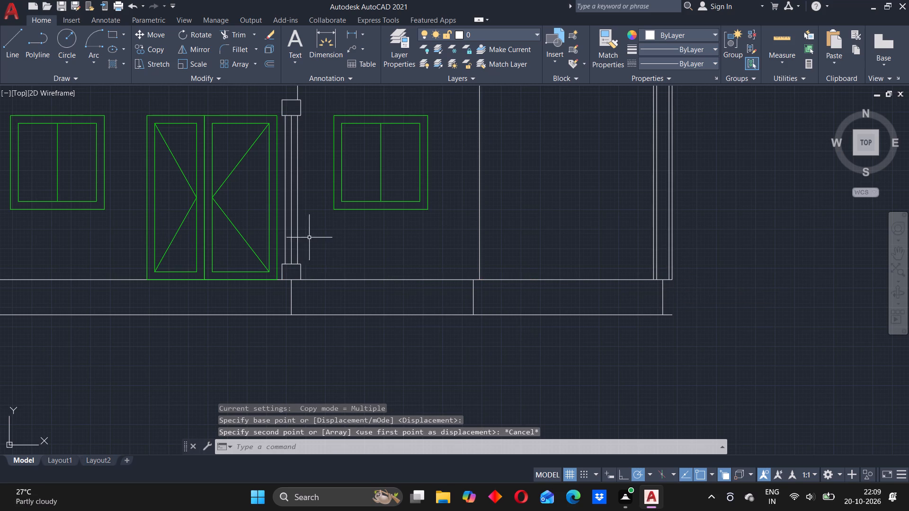
Copy the whole column with its head and base blocks from its base's lower outer corner to the elevation's far floor-line corner beyond the single window.
click(270, 96)
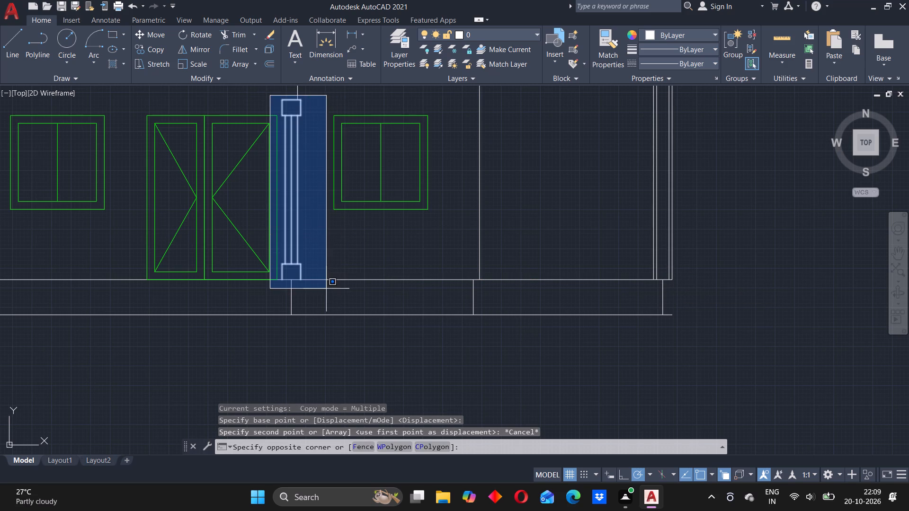
click(326, 289)
text(CO)
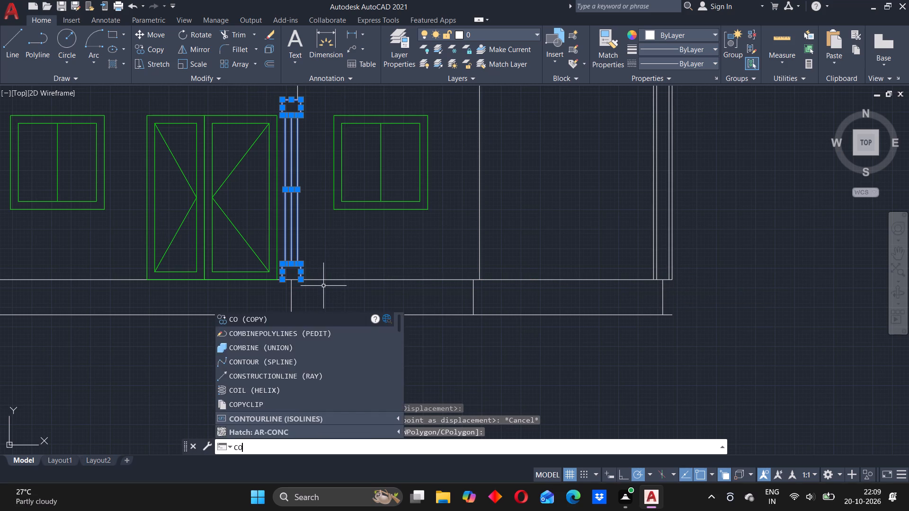
key(Return)
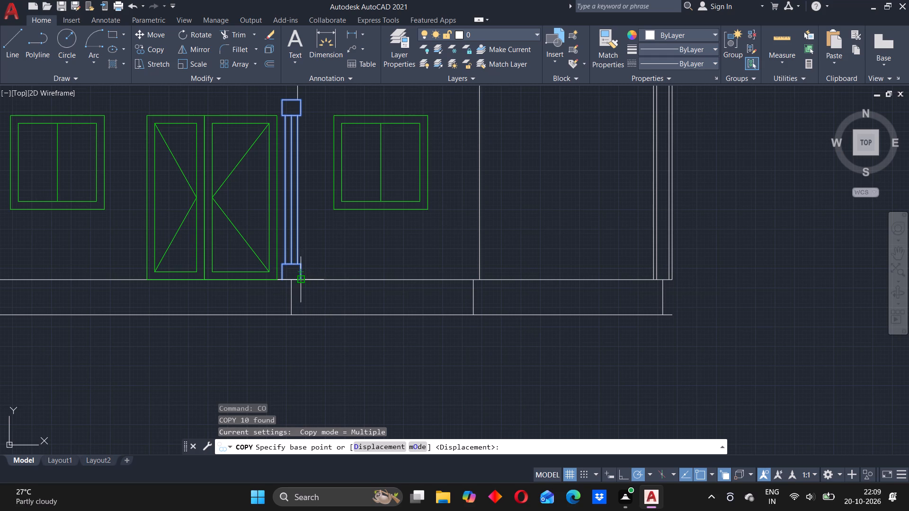
click(299, 279)
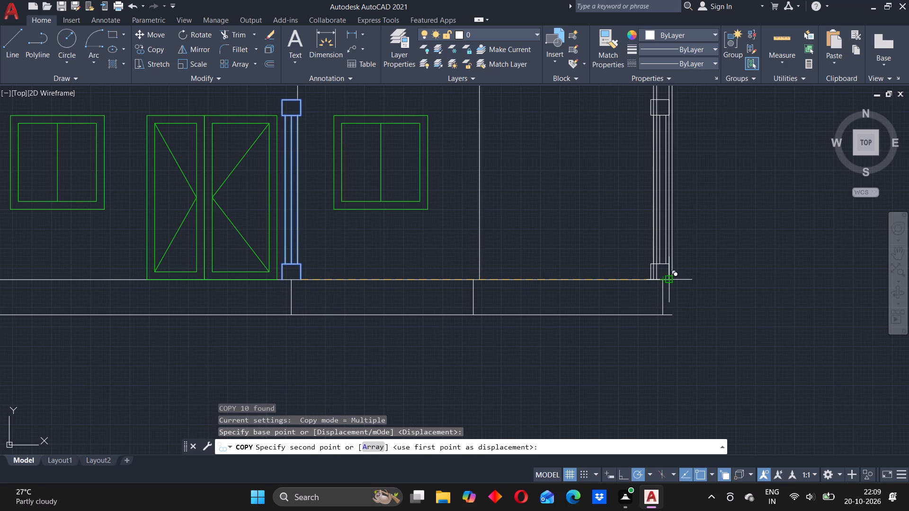
scroll(669, 279, up, 2)
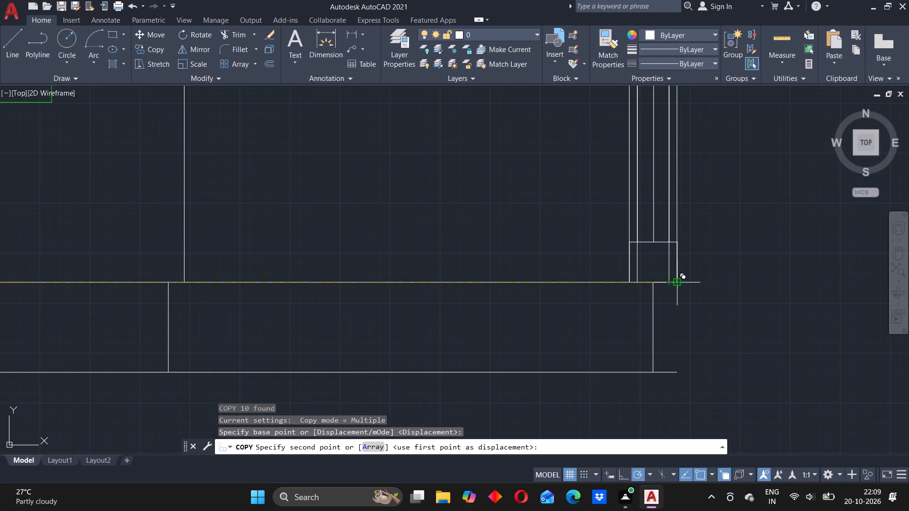
click(675, 281)
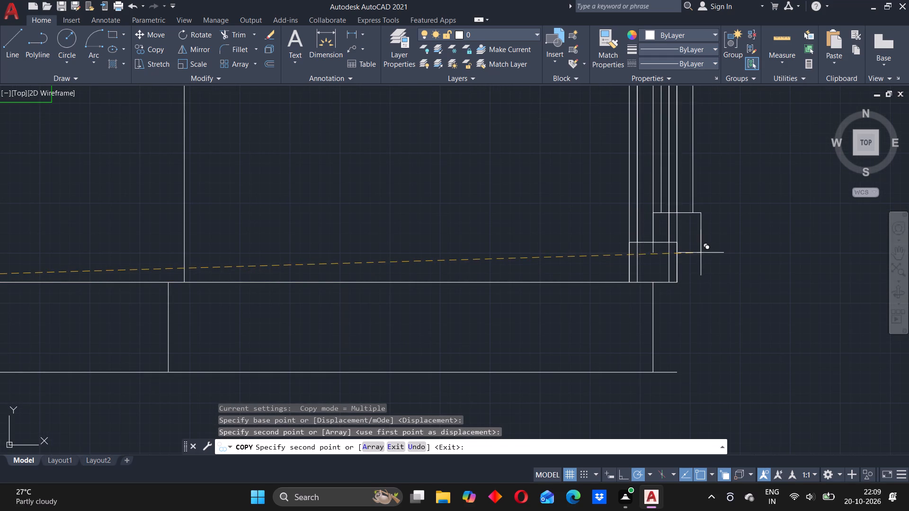
key(Escape)
scroll(562, 283, down, 2)
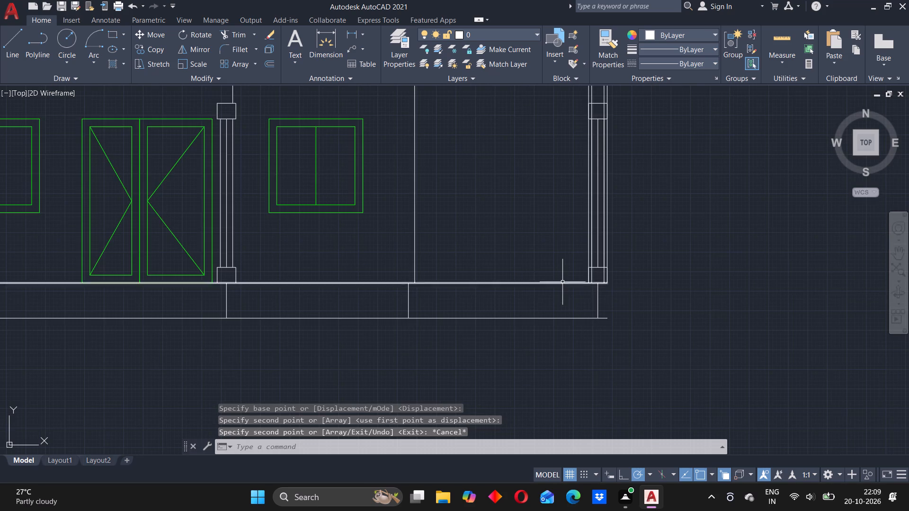
scroll(553, 270, down, 1)
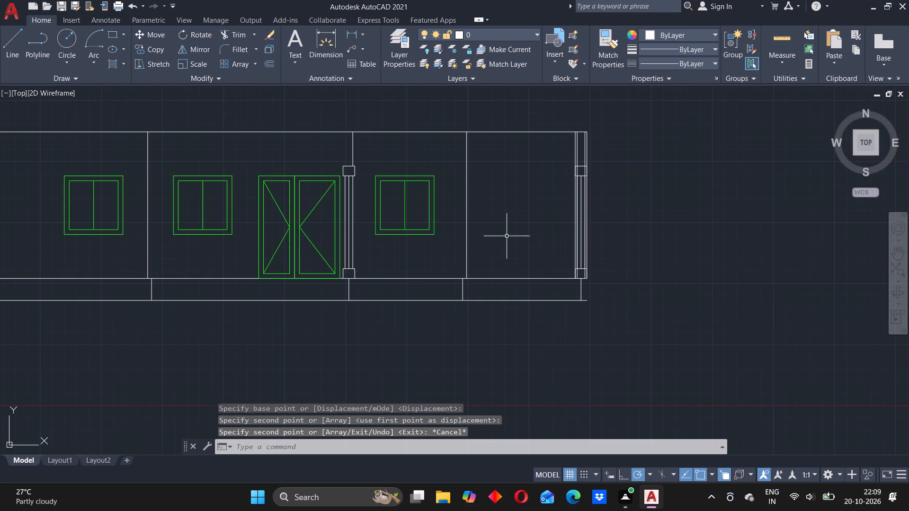
middle_drag(586, 184, 553, 251)
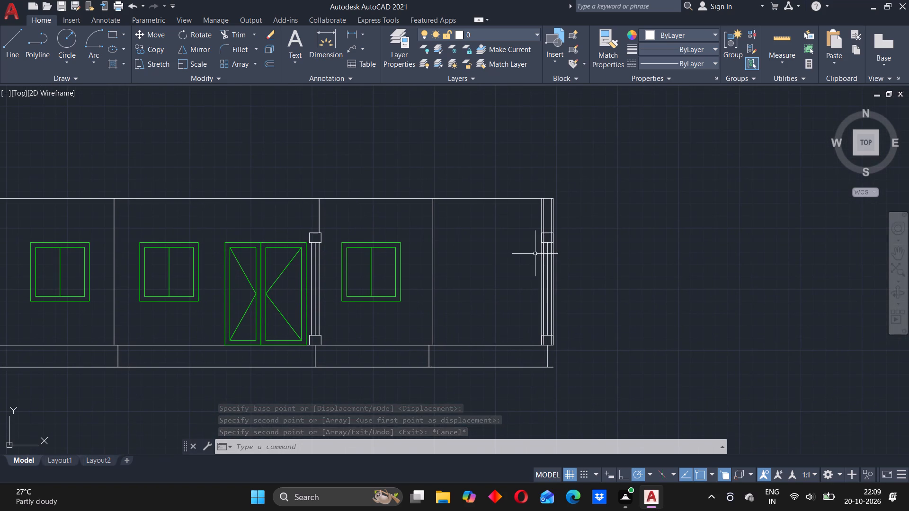
Trim away the inner vertical line and the outermost edge line above the far end column's head block.
scroll(534, 251, up, 1)
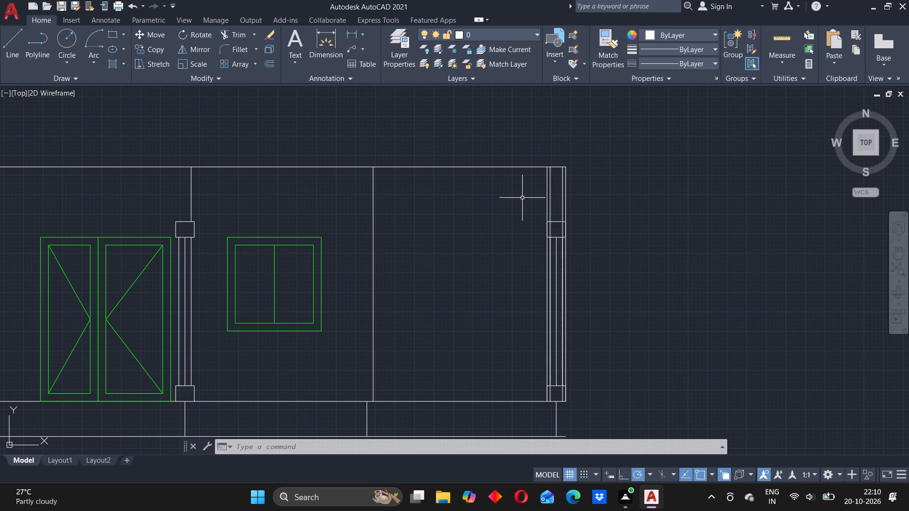
text(TR)
key(Return)
scroll(546, 184, up, 2)
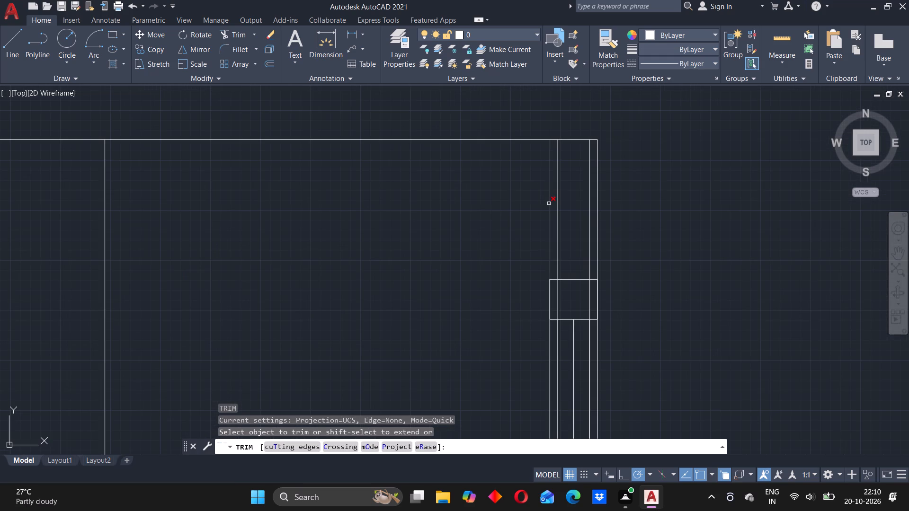
drag(536, 211, 562, 199)
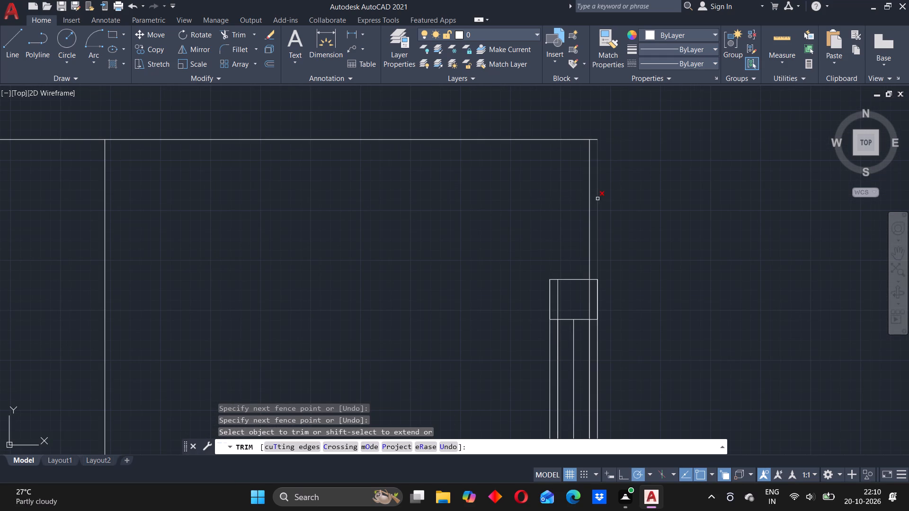
click(597, 199)
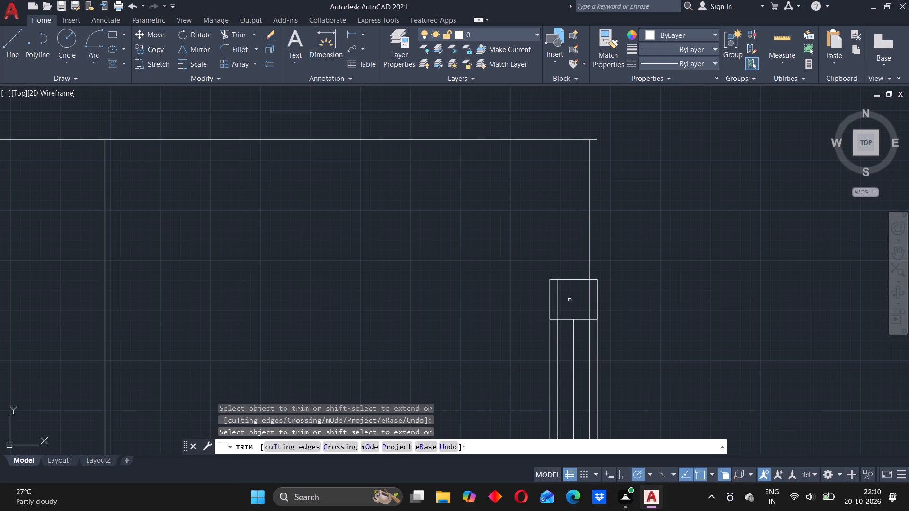
Trim the excess vertical lines on both sides of the end column's shaft and those crossing its base and head blocks.
scroll(570, 299, down, 1)
middle_drag(572, 329, 547, 152)
click(533, 163)
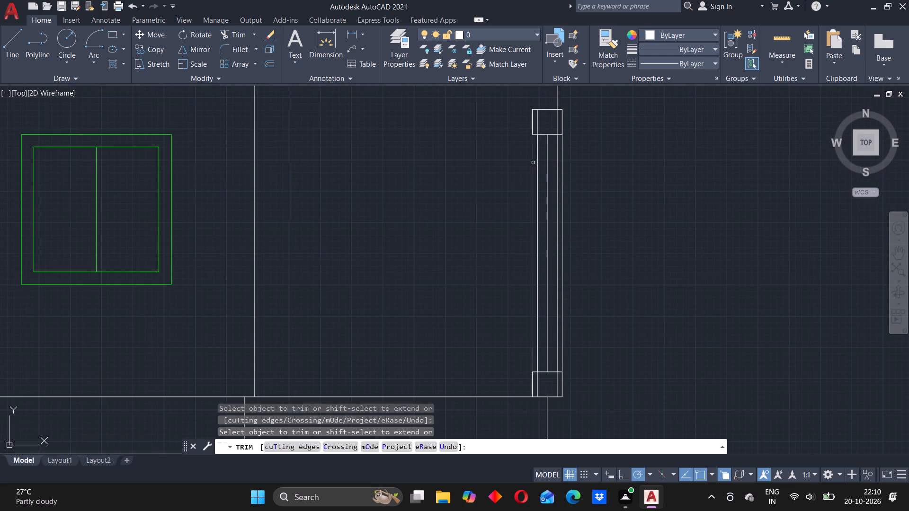
click(564, 172)
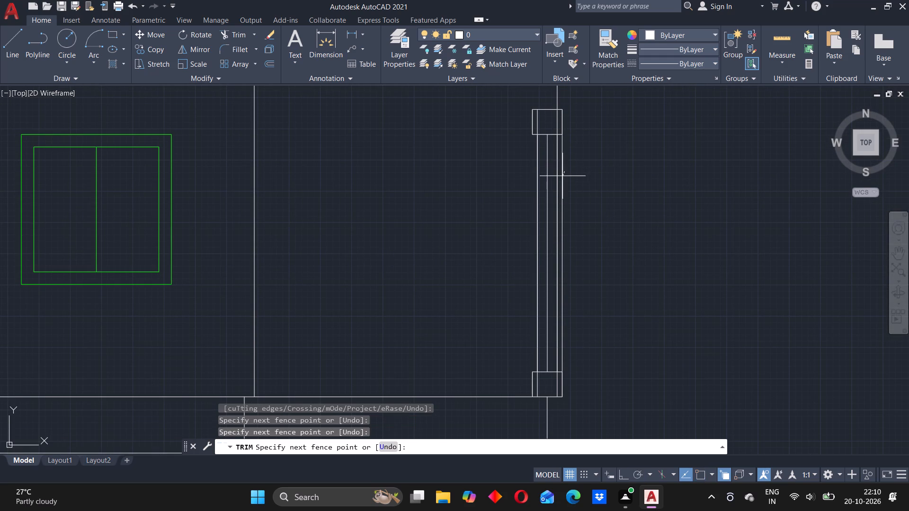
click(561, 178)
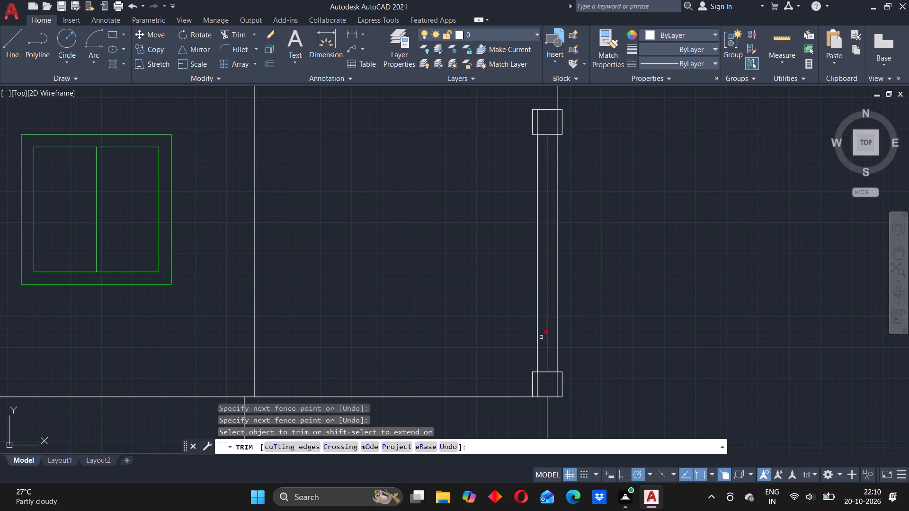
click(539, 381)
click(557, 380)
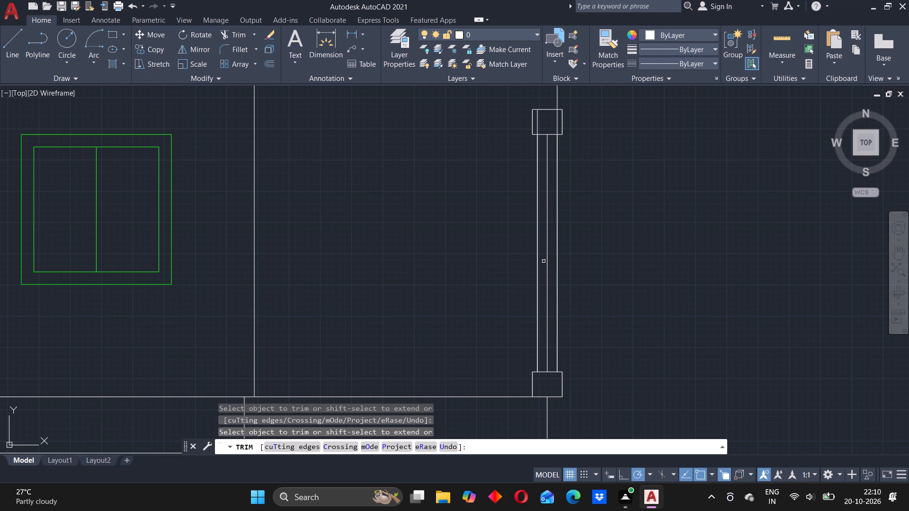
click(539, 123)
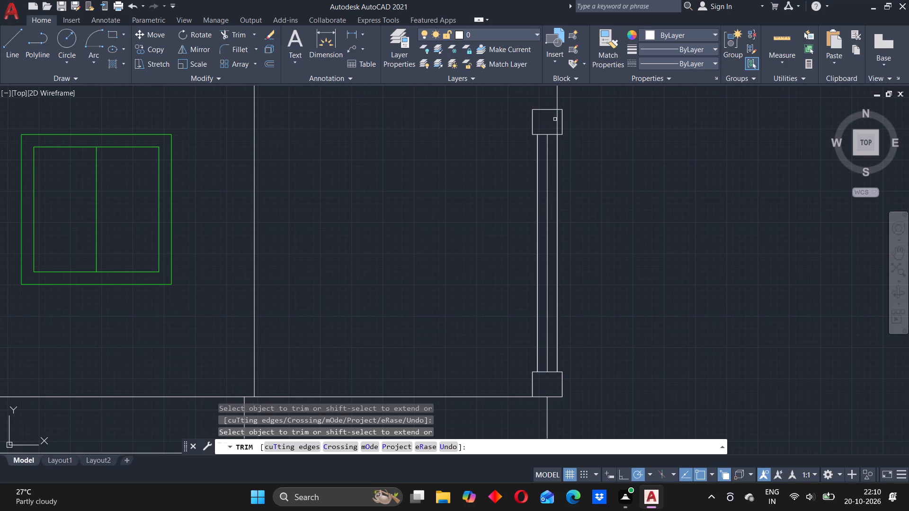
click(556, 120)
Examine the whole front elevation, including both columns, the double door and the windows.
scroll(496, 218, down, 2)
middle_drag(456, 252, 509, 240)
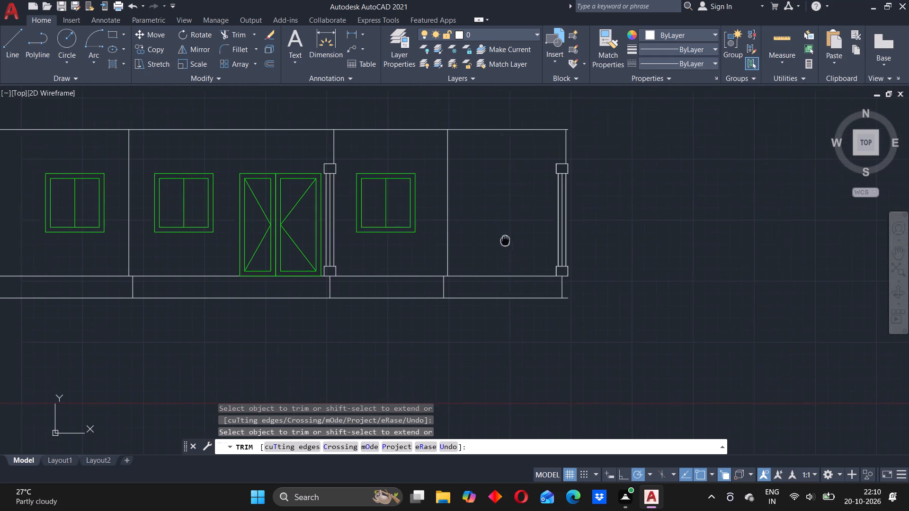
middle_drag(509, 240, 545, 280)
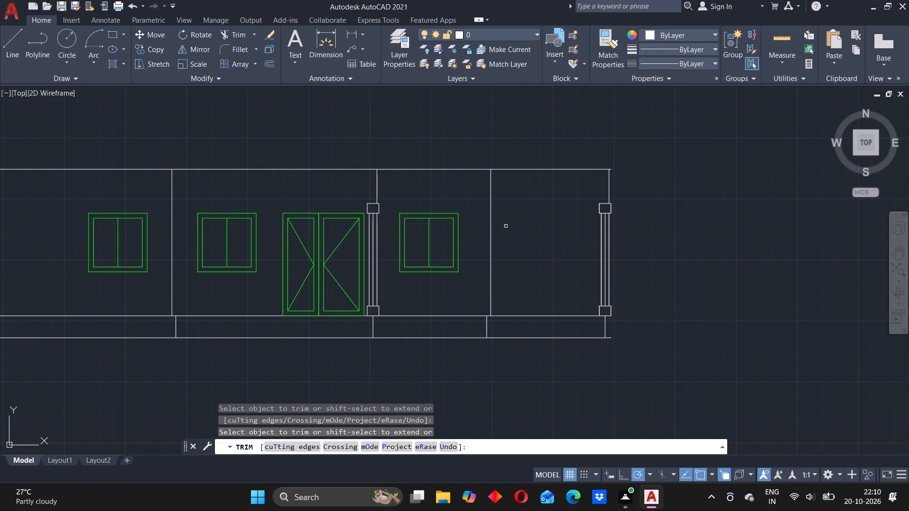
scroll(504, 224, down, 1)
middle_drag(441, 259, 476, 251)
scroll(449, 235, up, 1)
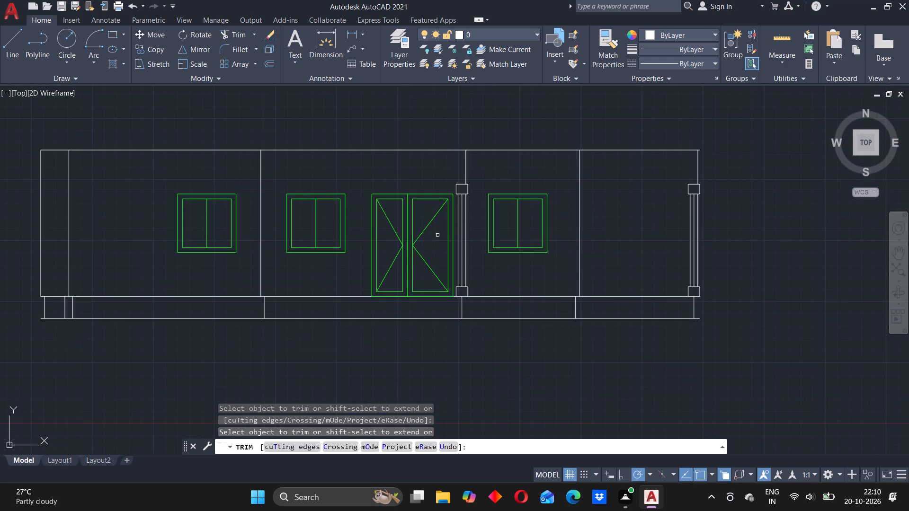
scroll(437, 235, up, 1)
middle_drag(437, 235, 461, 267)
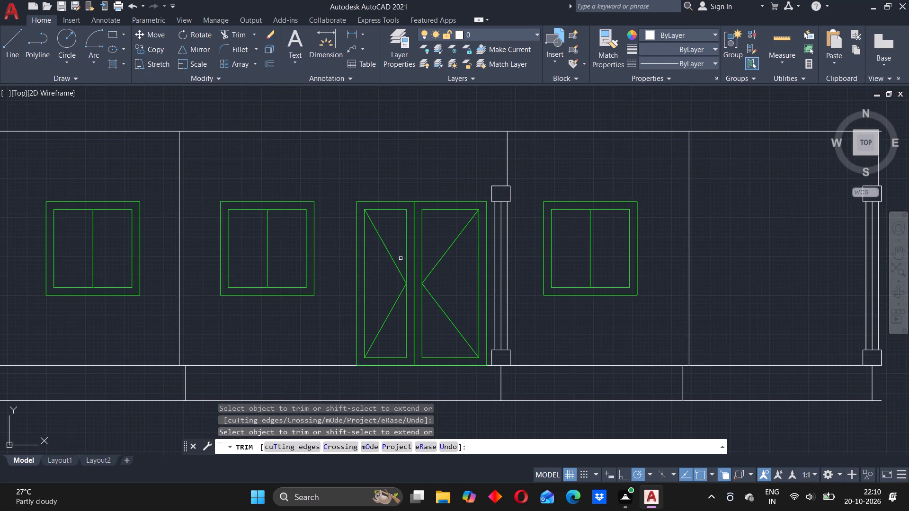
middle_drag(401, 258, 501, 216)
scroll(489, 209, down, 2)
middle_drag(391, 200, 438, 218)
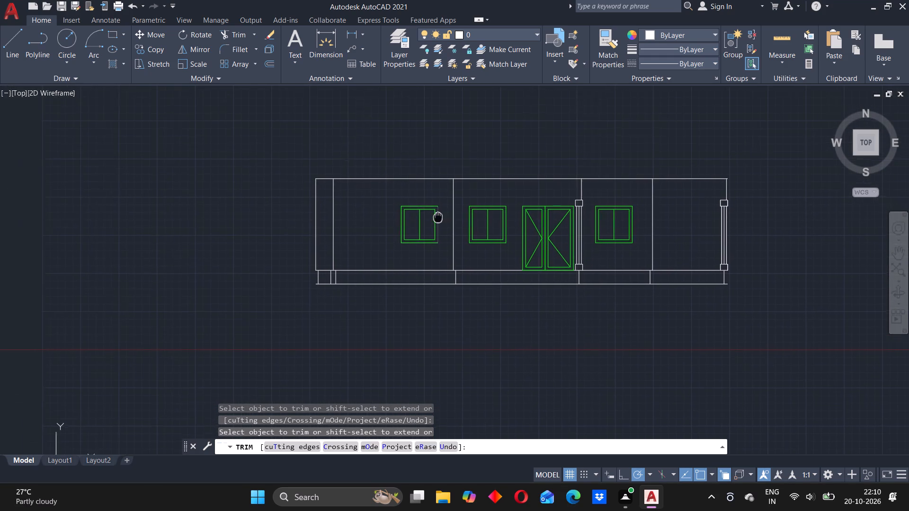
middle_drag(438, 218, 438, 218)
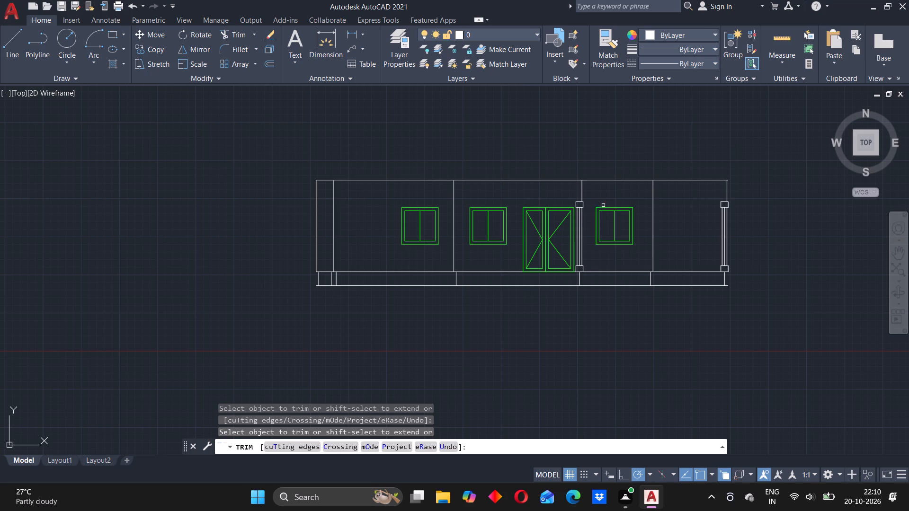
middle_drag(620, 194, 562, 200)
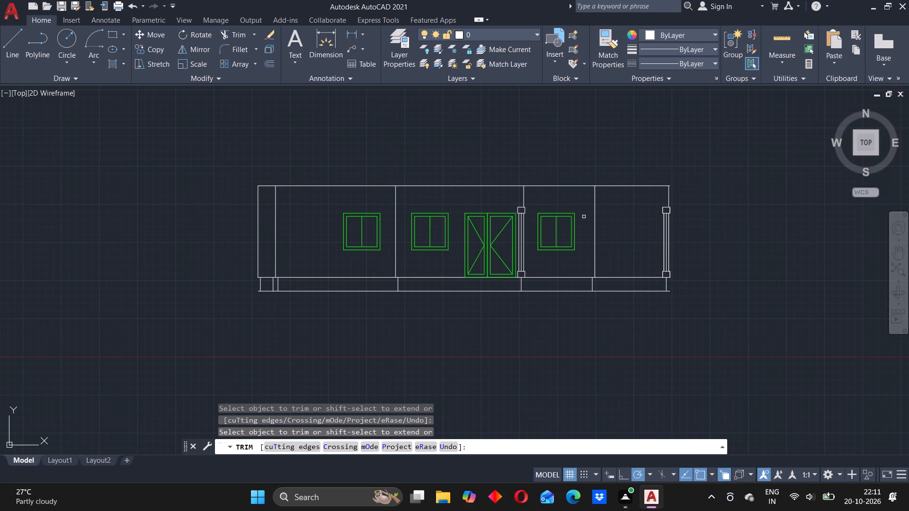
middle_drag(584, 217, 534, 226)
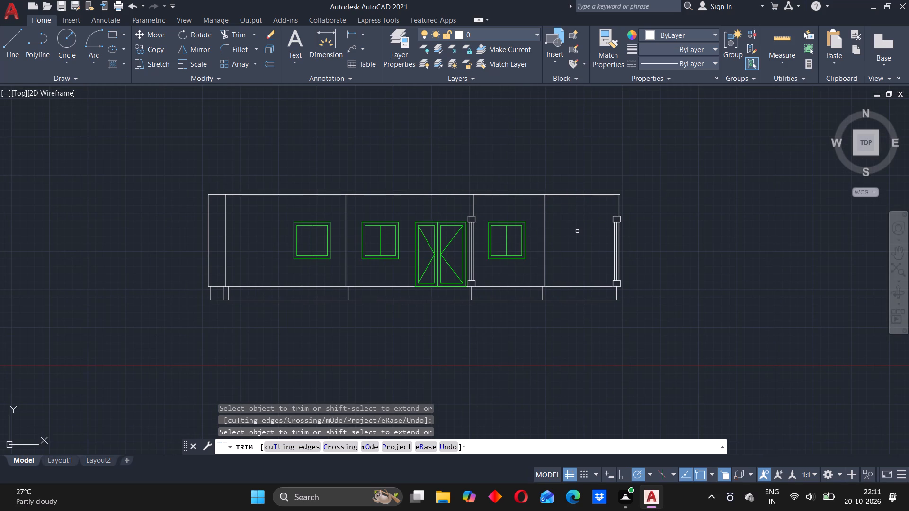
middle_drag(546, 242, 472, 275)
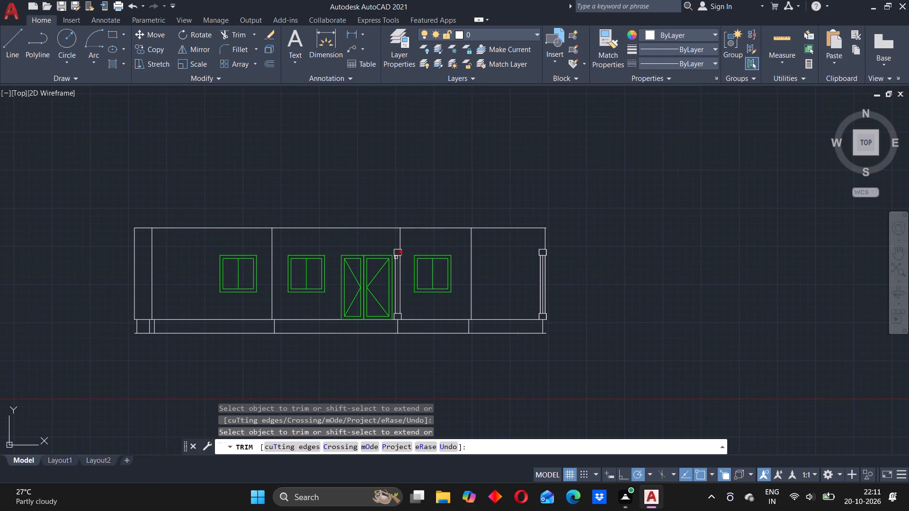
scroll(395, 257, up, 2)
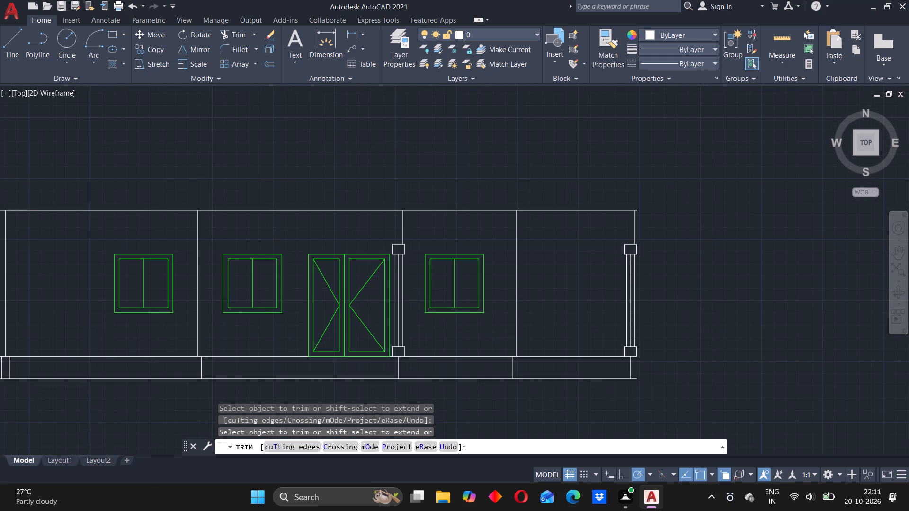
scroll(395, 255, down, 2)
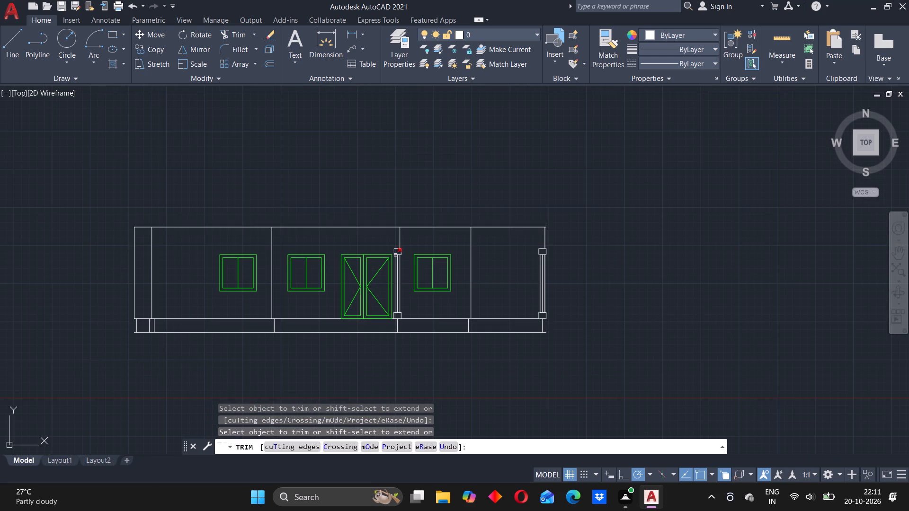
scroll(396, 253, up, 1)
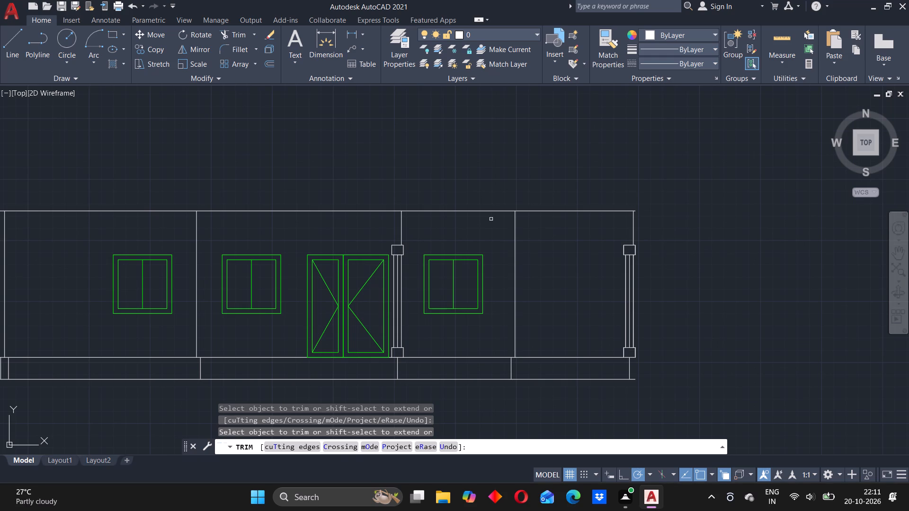
key(Escape)
Offset the elevation's top horizontal line 600 downward.
key(o)
key(Return)
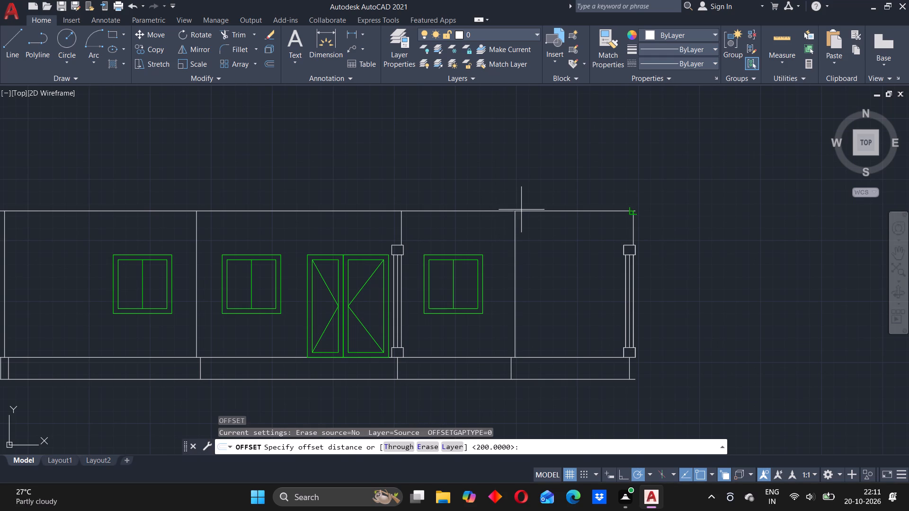
text(600)
key(Return)
click(468, 211)
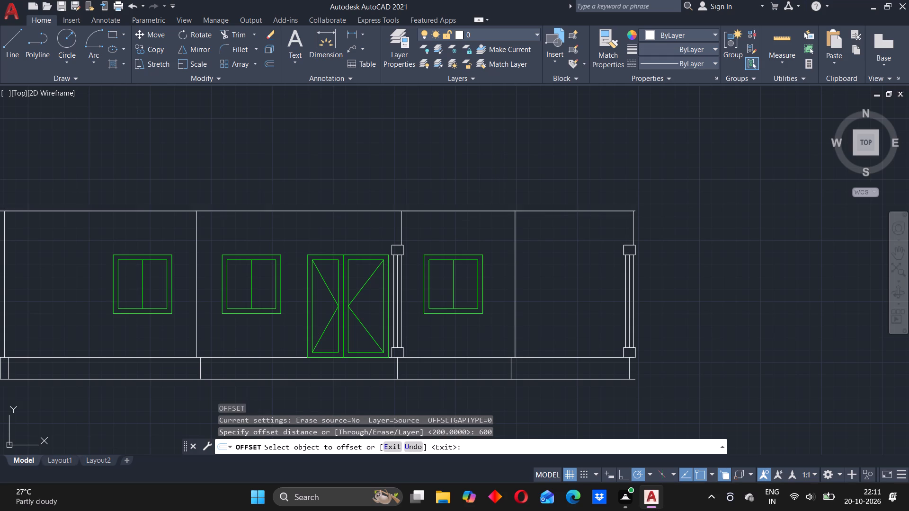
click(467, 224)
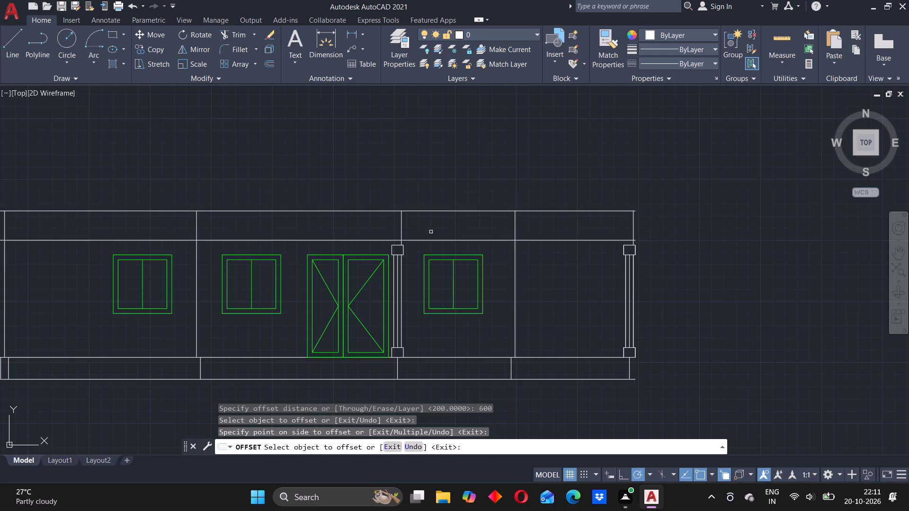
key(Escape)
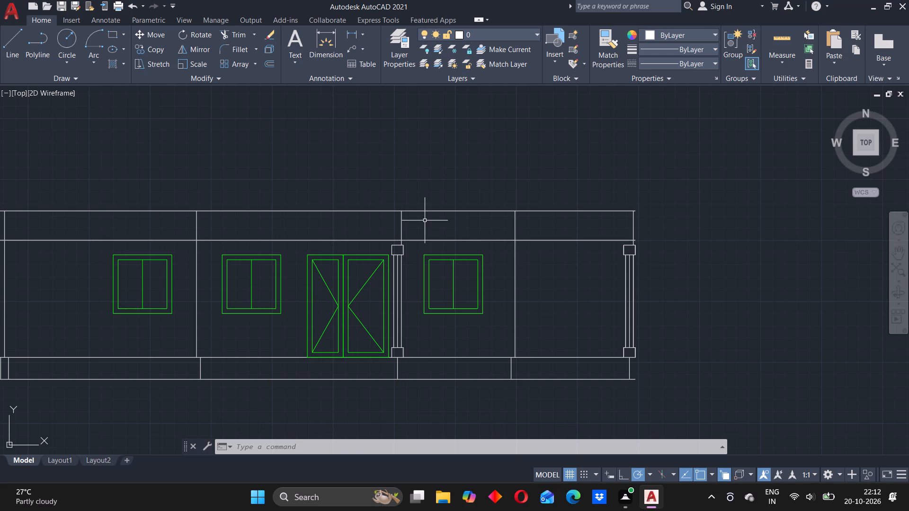
Fillet the vertical line between the two adjacent windows to the horizontal line below the roof line with radius 200.
scroll(328, 260, down, 1)
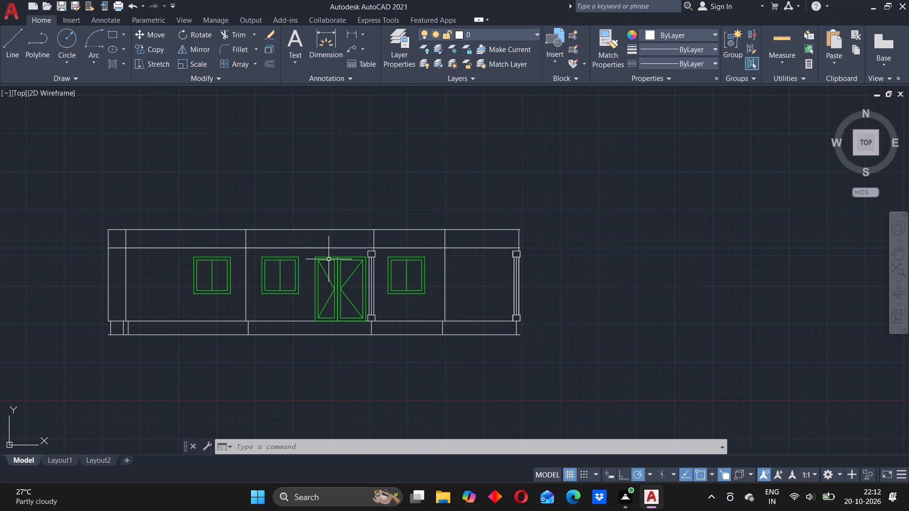
middle_drag(311, 257, 308, 268)
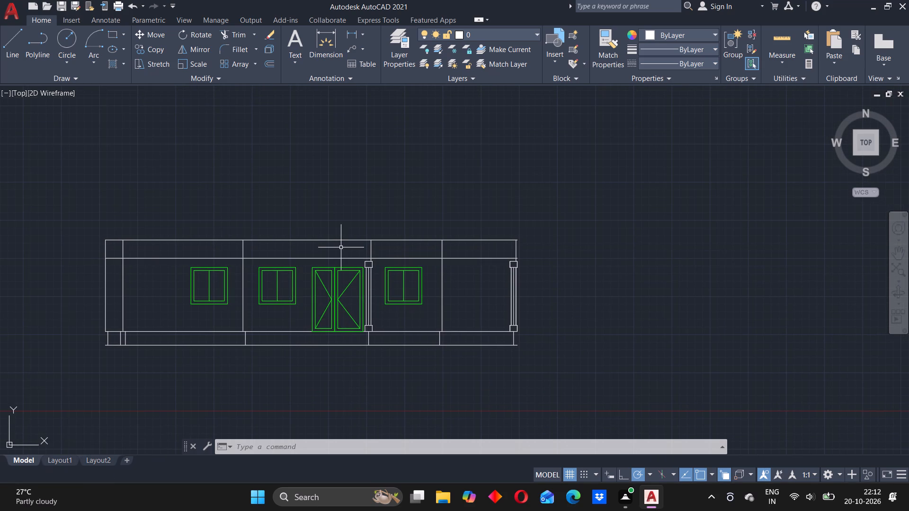
key(f)
key(Return)
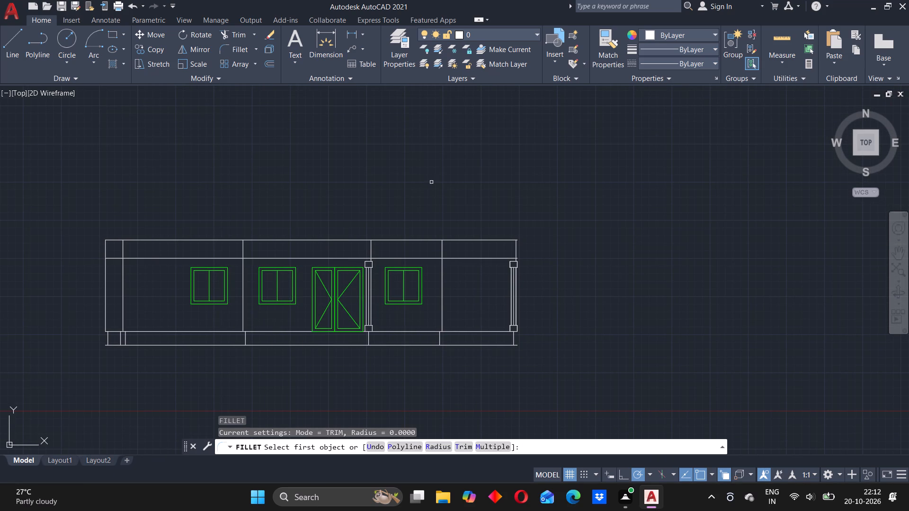
right_click(441, 162)
click(490, 262)
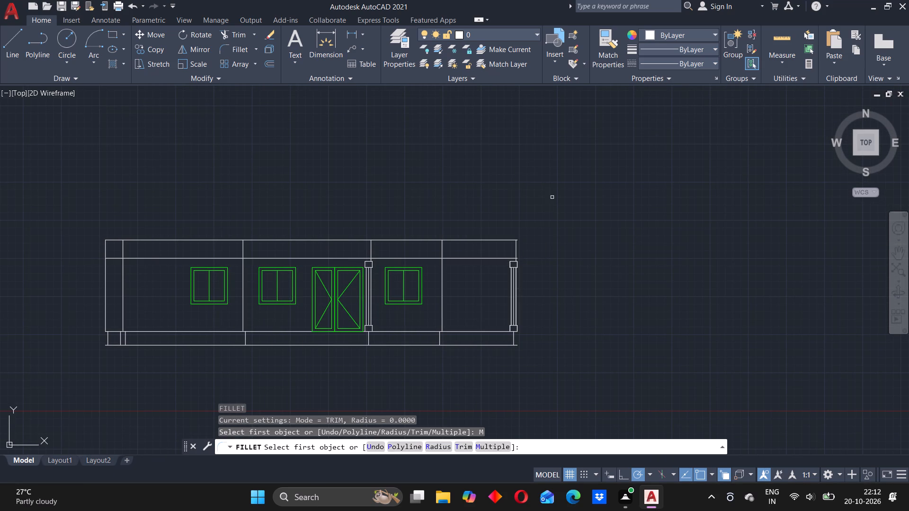
right_click(552, 195)
click(579, 273)
key(2)
key(0)
key(0)
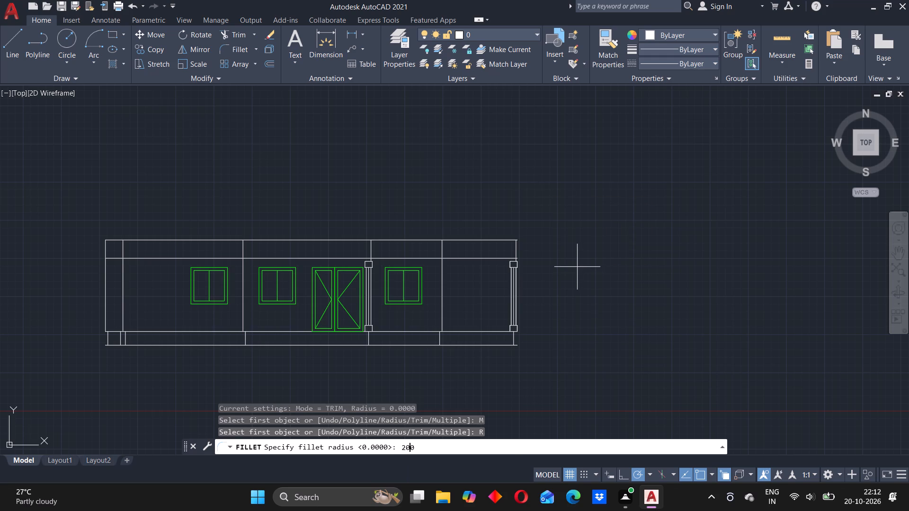
key(Return)
scroll(257, 281, up, 2)
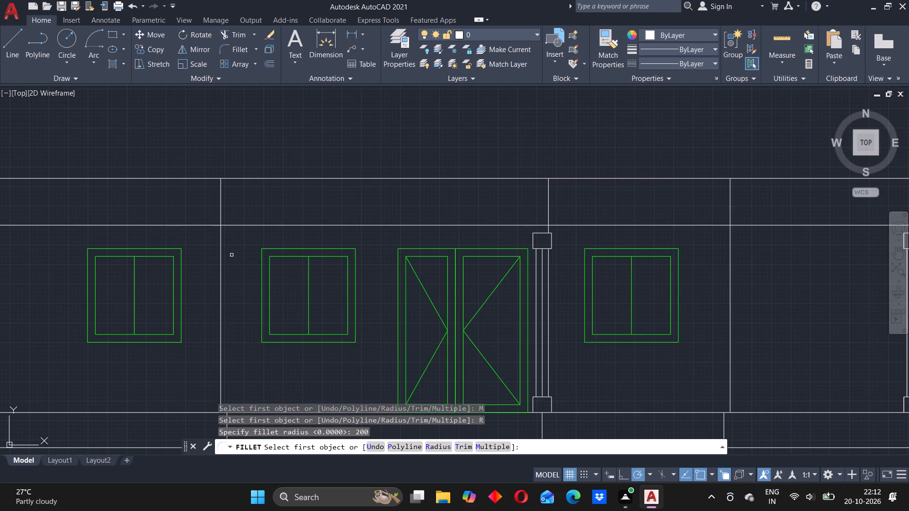
click(221, 249)
click(239, 224)
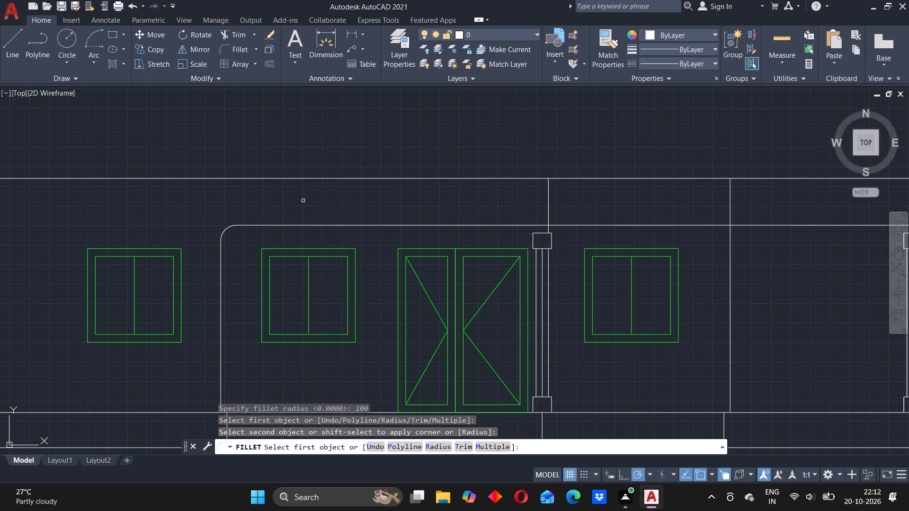
key(Escape)
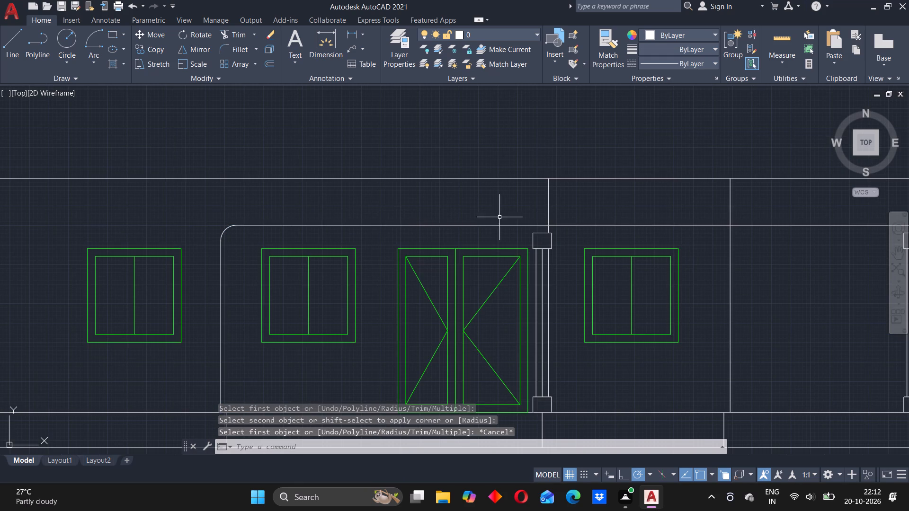
Draw a vertical line from the door-side edge of the middle column's shaft, through its head block, up to the roof line.
key(l)
key(Return)
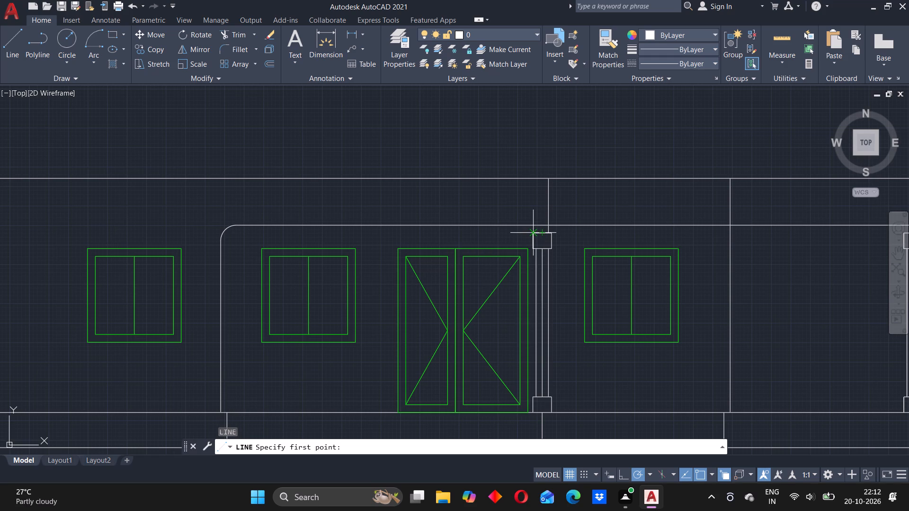
scroll(534, 236, up, 1)
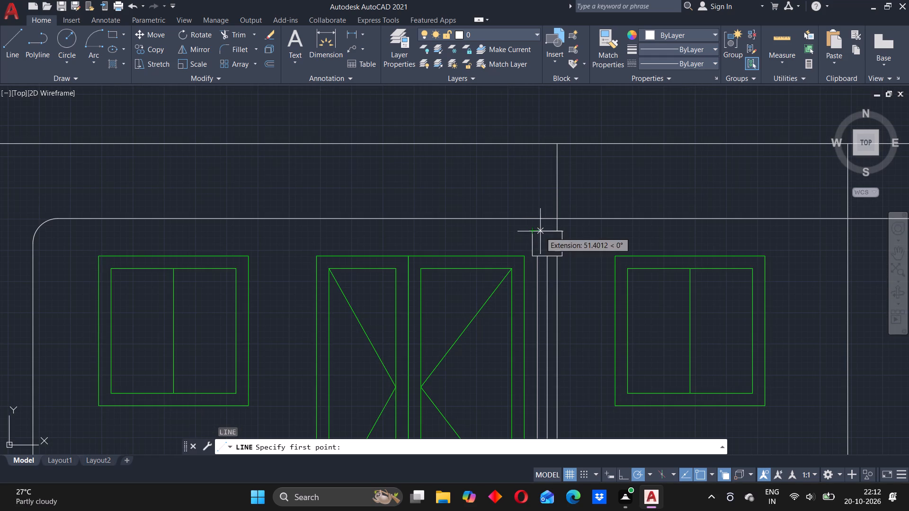
click(537, 255)
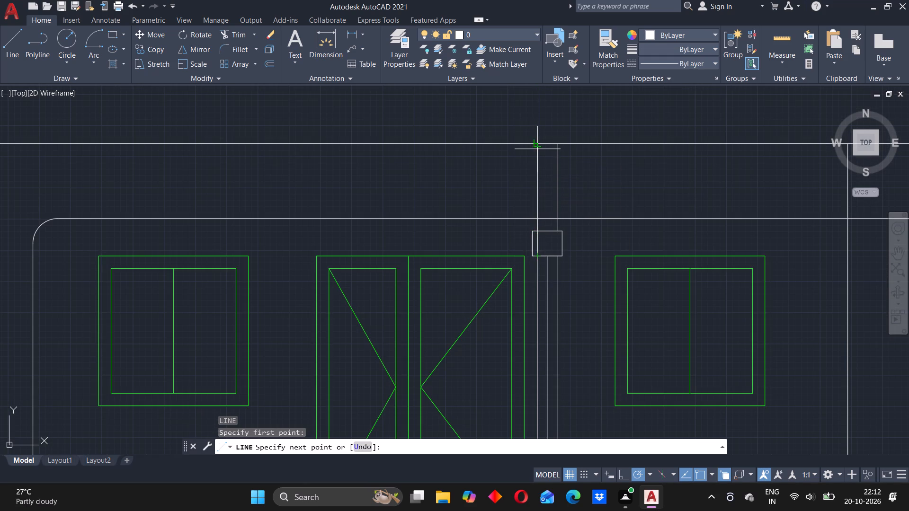
click(537, 145)
key(Escape)
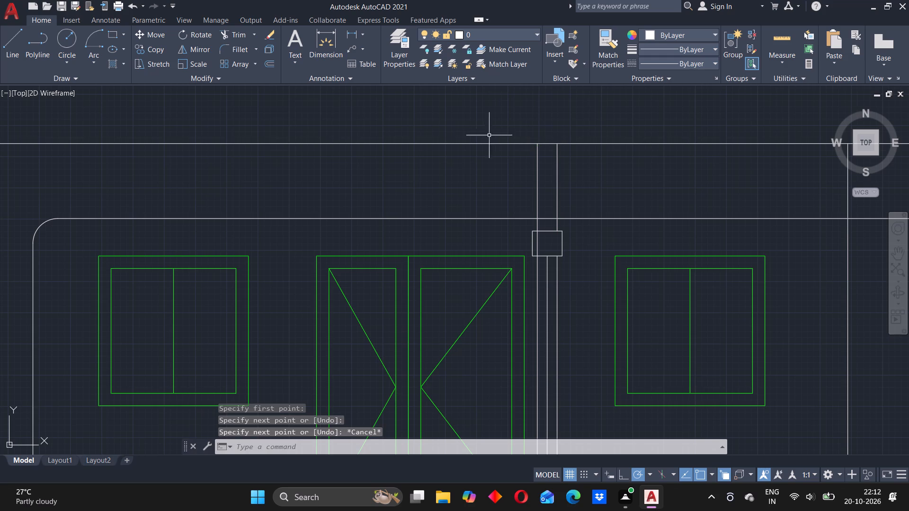
Fillet the horizontal line below the roof line to the new vertical line at the middle column with radius 200.
key(f)
key(Return)
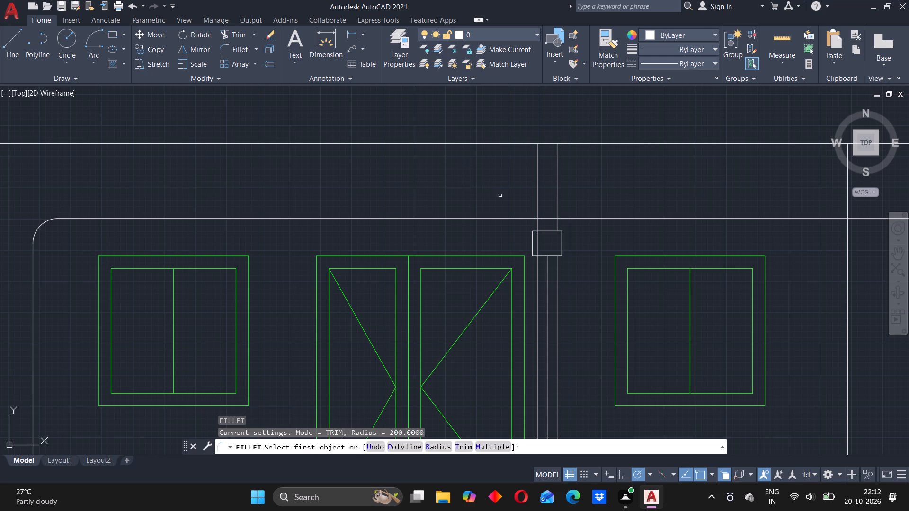
click(519, 219)
click(538, 224)
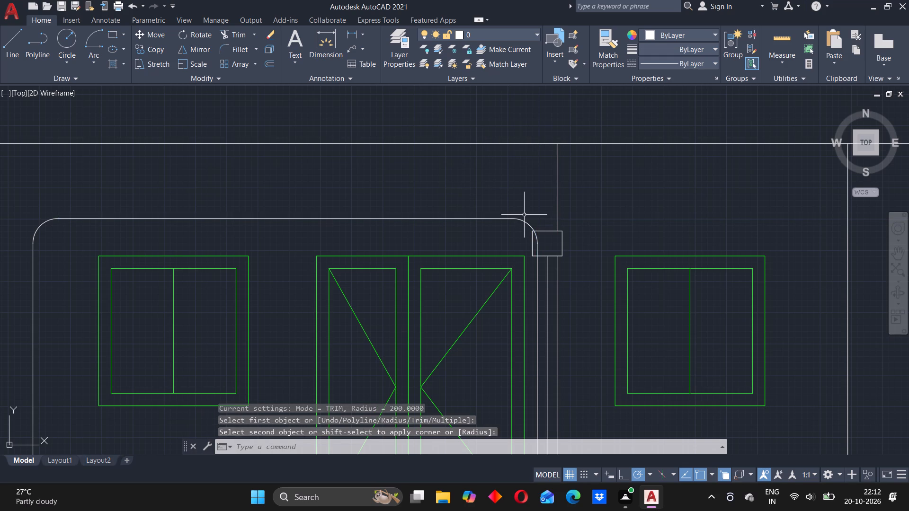
Trim the vertical line and the fillet arc where they cross the middle column's head block.
scroll(540, 211, down, 3)
middle_drag(495, 242, 522, 234)
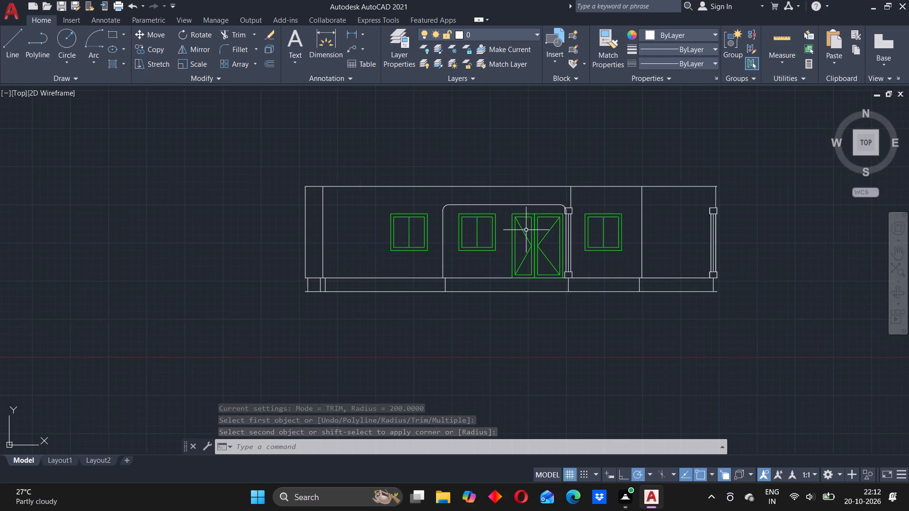
scroll(524, 227, up, 2)
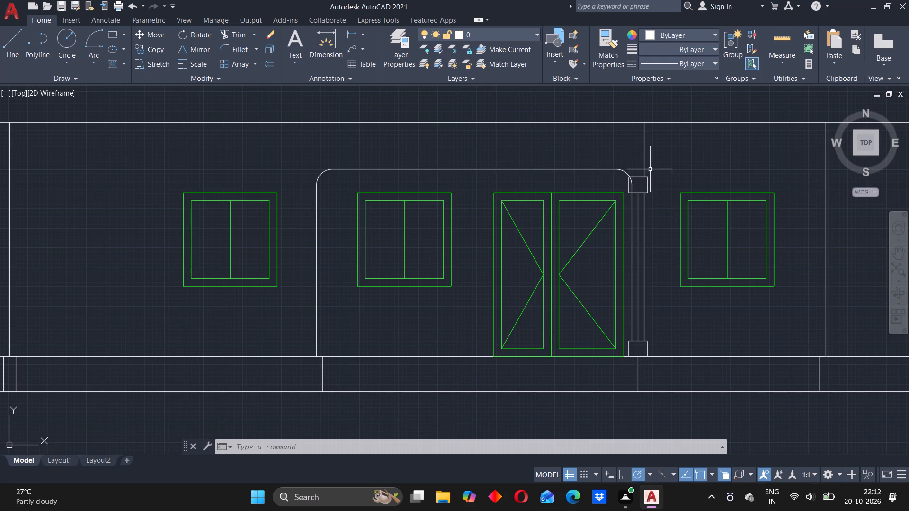
middle_drag(650, 169, 622, 213)
scroll(597, 232, up, 2)
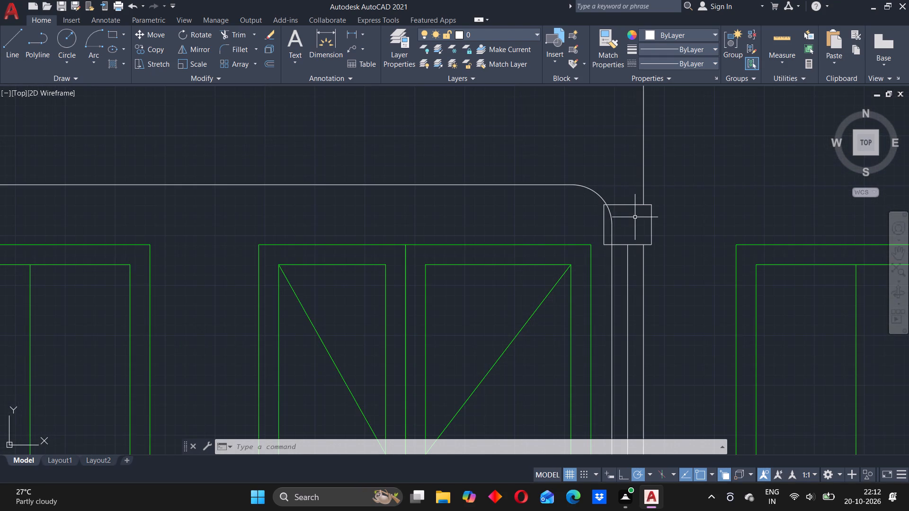
scroll(636, 219, up, 1)
text(TR)
key(Return)
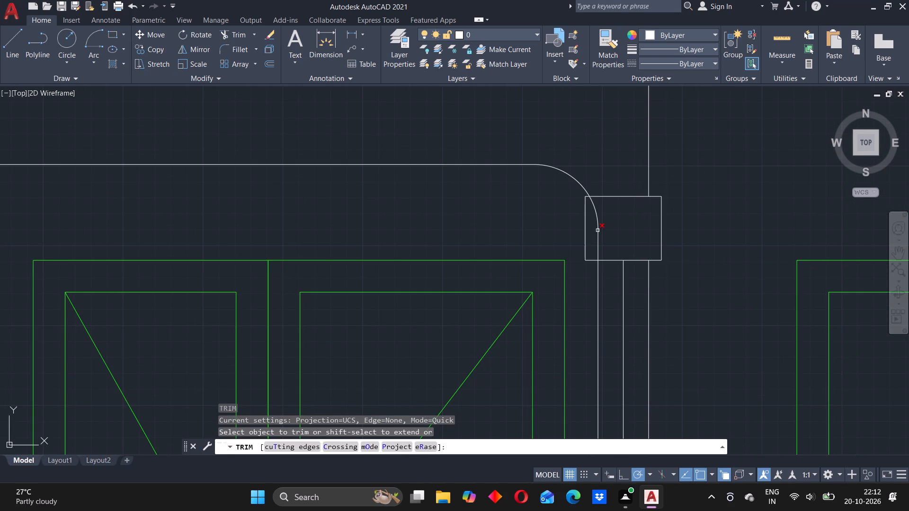
click(597, 230)
click(596, 215)
scroll(600, 214, down, 4)
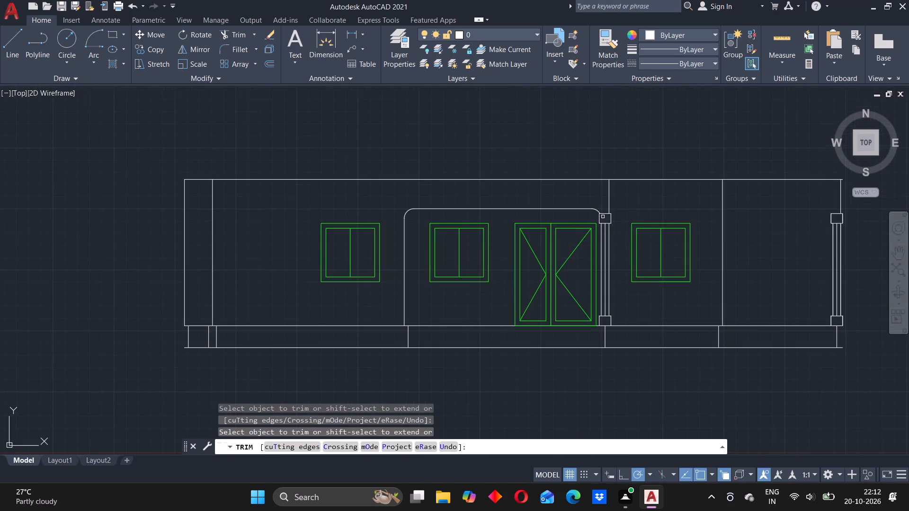
middle_drag(657, 211, 619, 238)
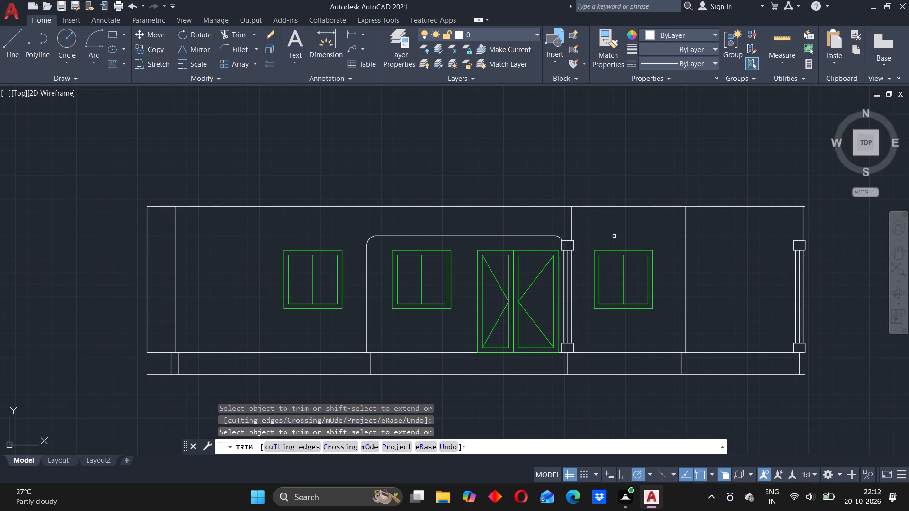
key(Escape)
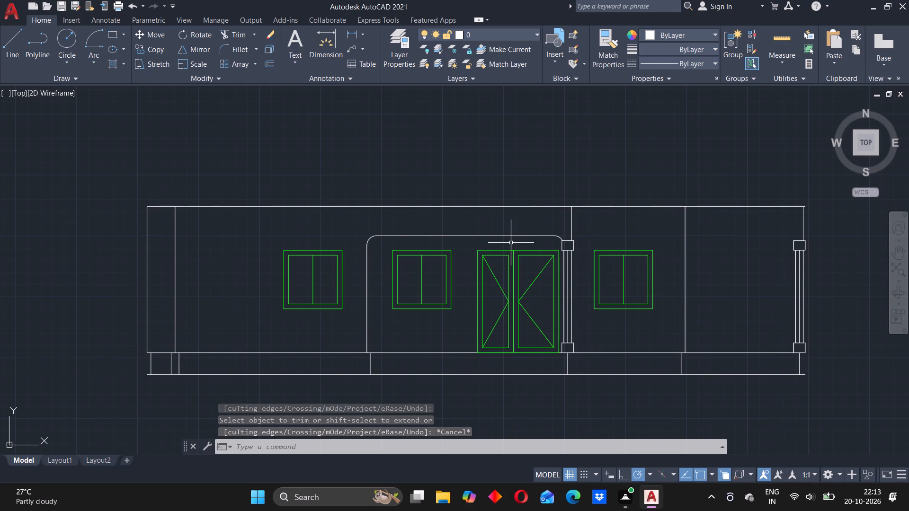
Extend the horizontal line below the roof line past the middle column to the elevation's end line at the end column.
text(EX)
key(Return)
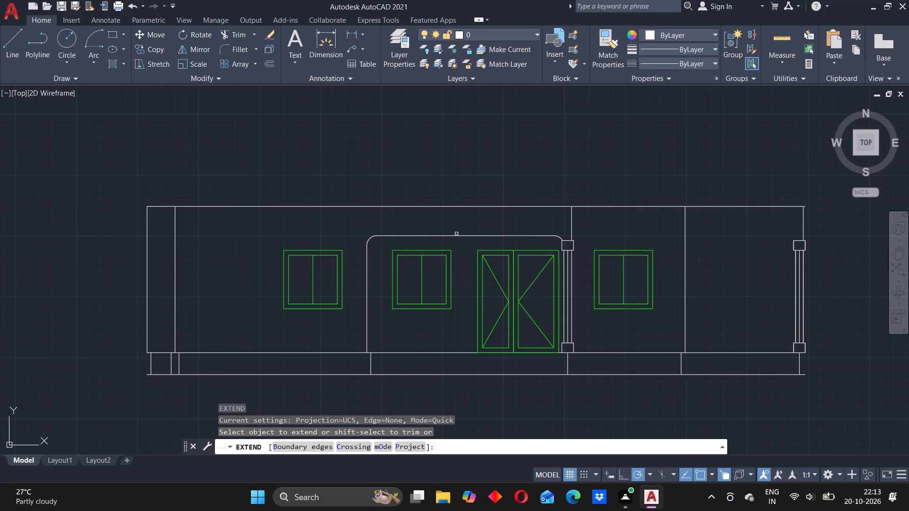
click(446, 236)
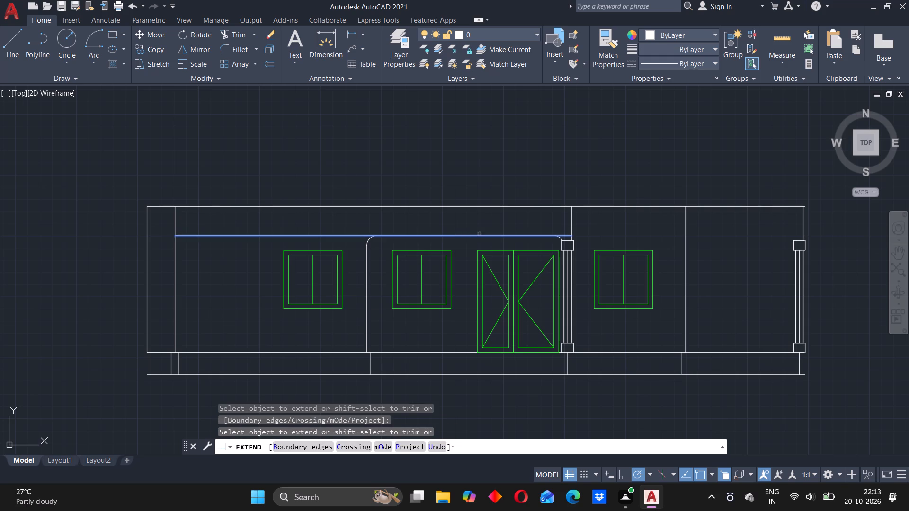
click(486, 238)
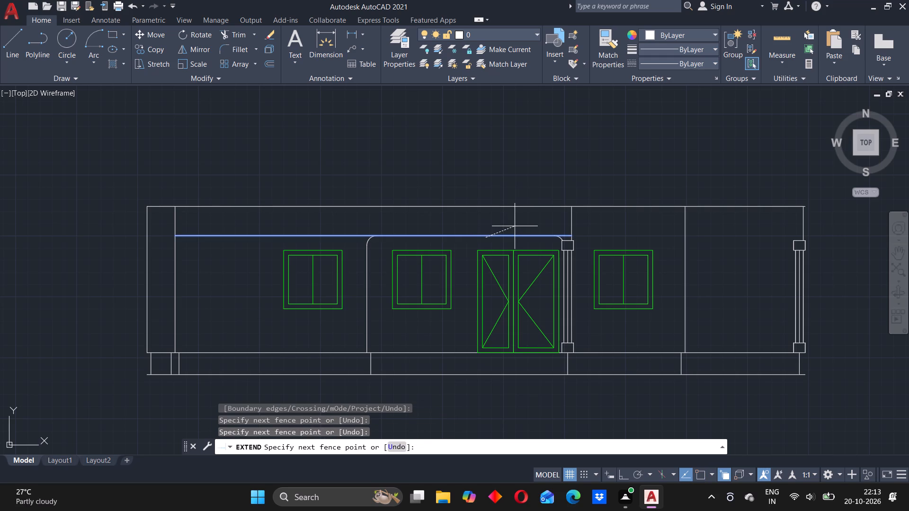
click(515, 226)
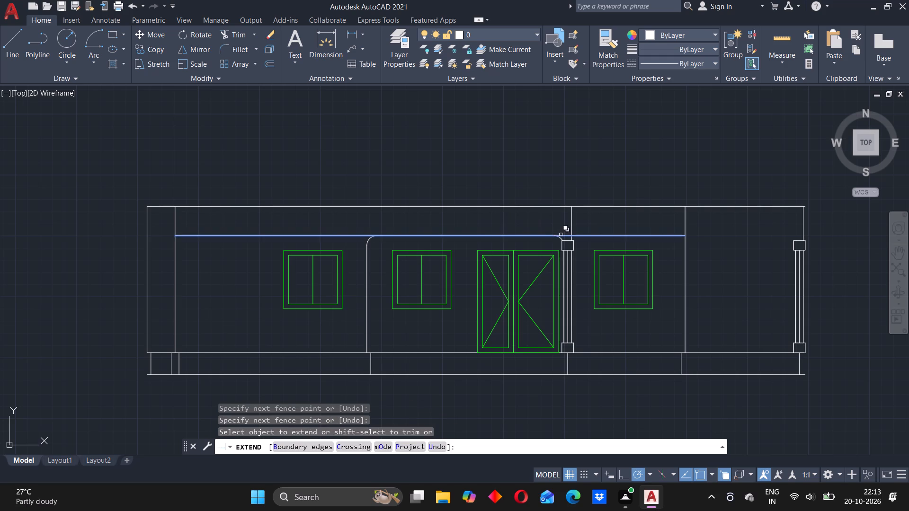
click(561, 235)
click(602, 237)
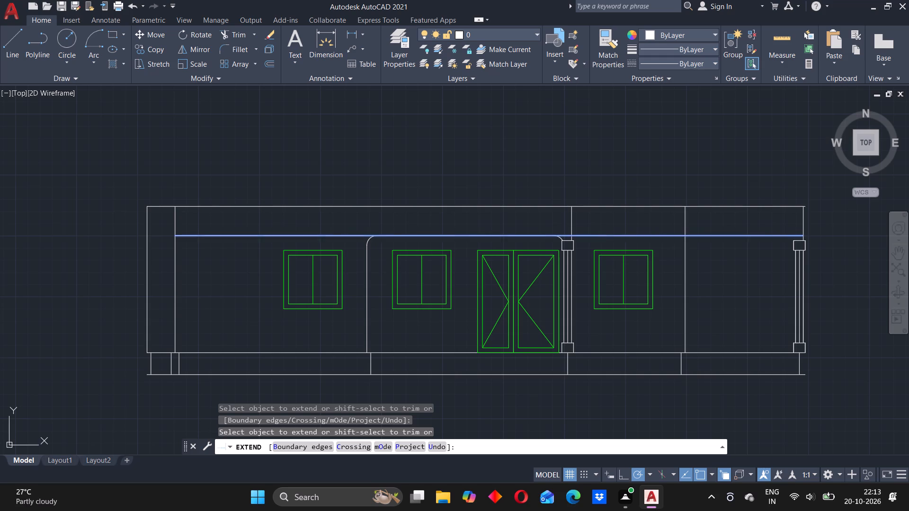
key(Escape)
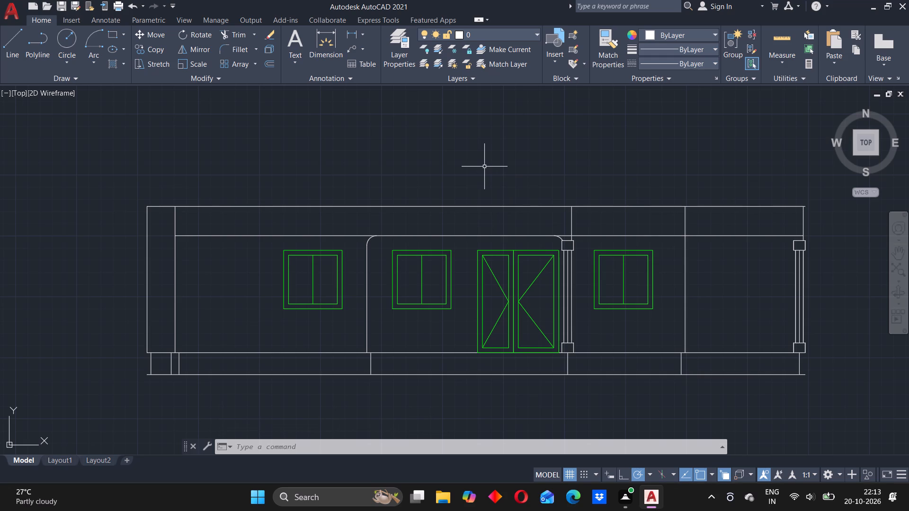
key(Escape)
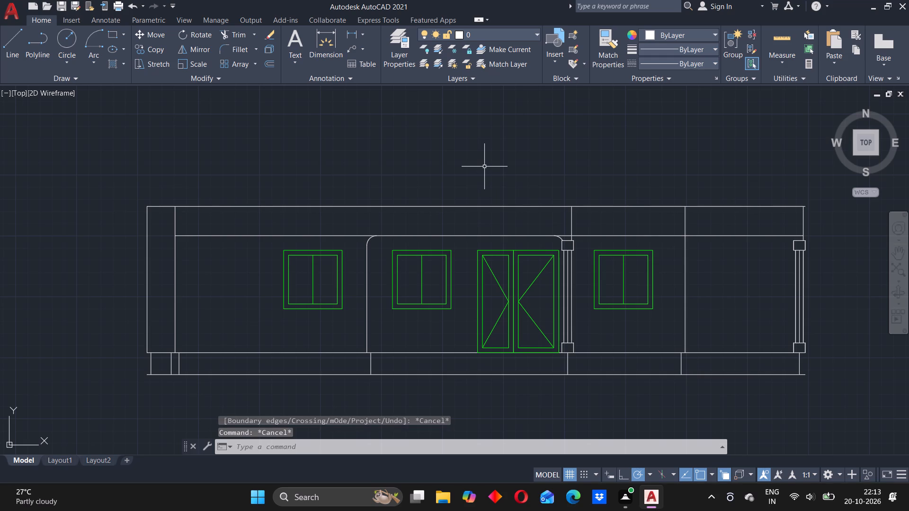
Fillet the vertical wall line between the last window and the end column to the extended horizontal line with radius 200.
key(f)
key(Return)
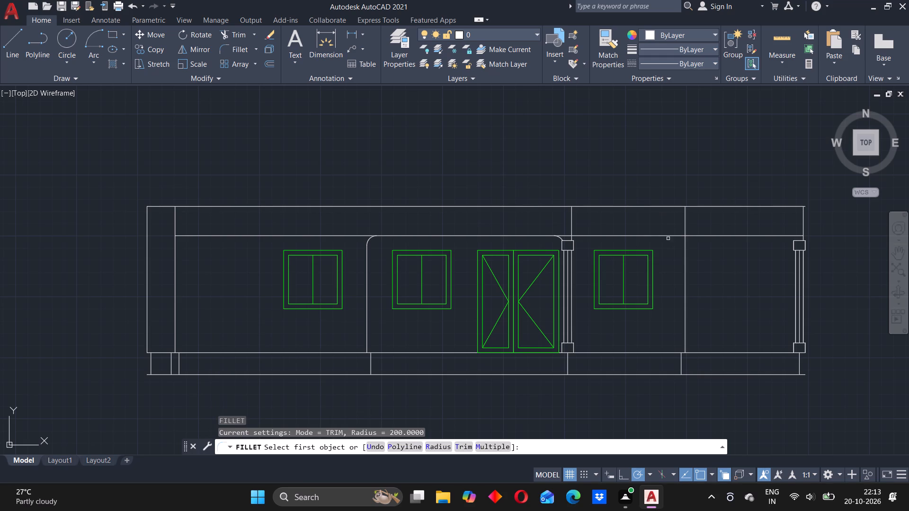
click(684, 244)
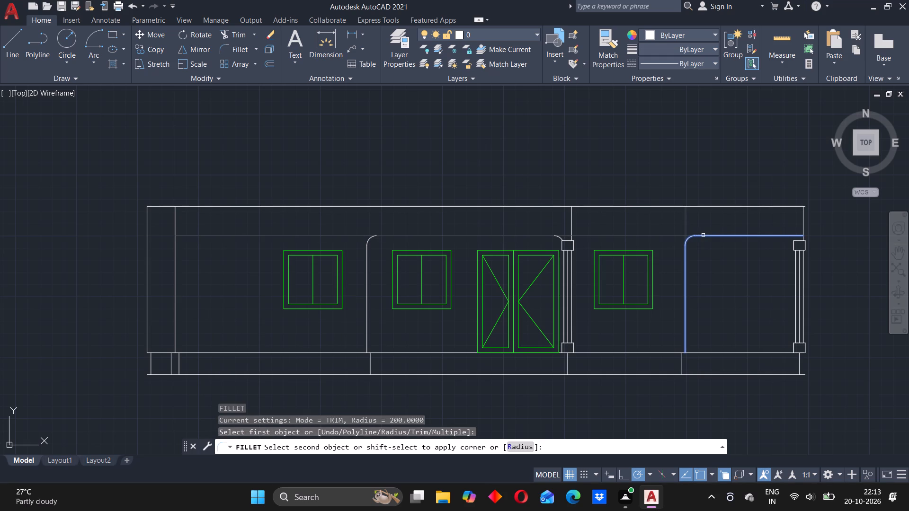
click(703, 235)
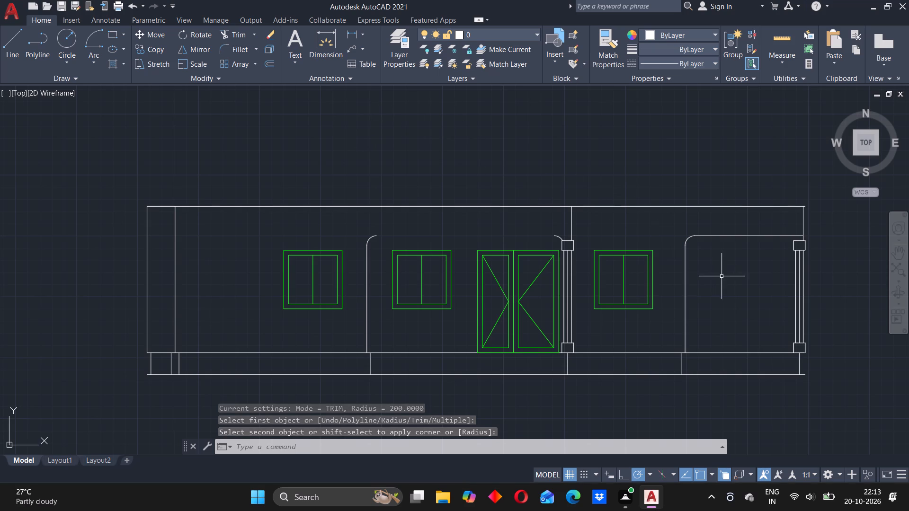
Extend the end column's inner shaft edge up through its head block to the horizontal line below the roof line.
scroll(758, 261, up, 2)
scroll(758, 260, down, 1)
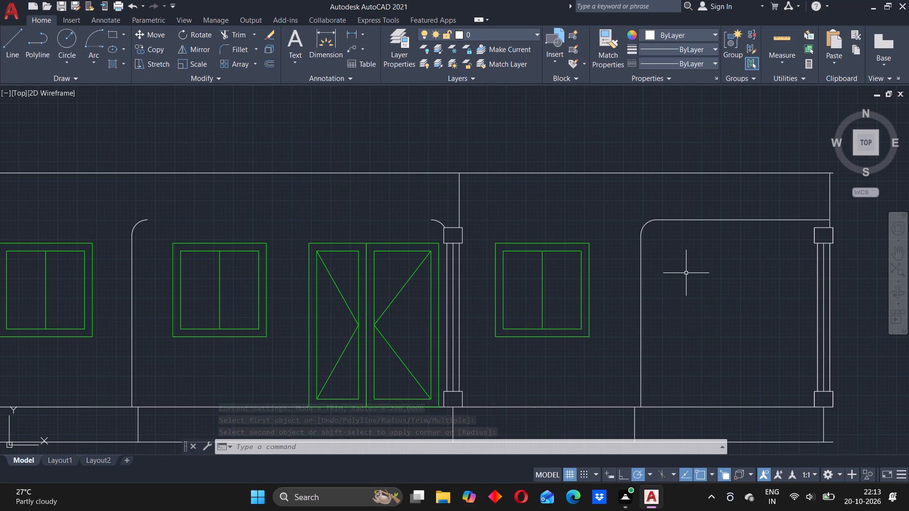
text(EX)
key(Return)
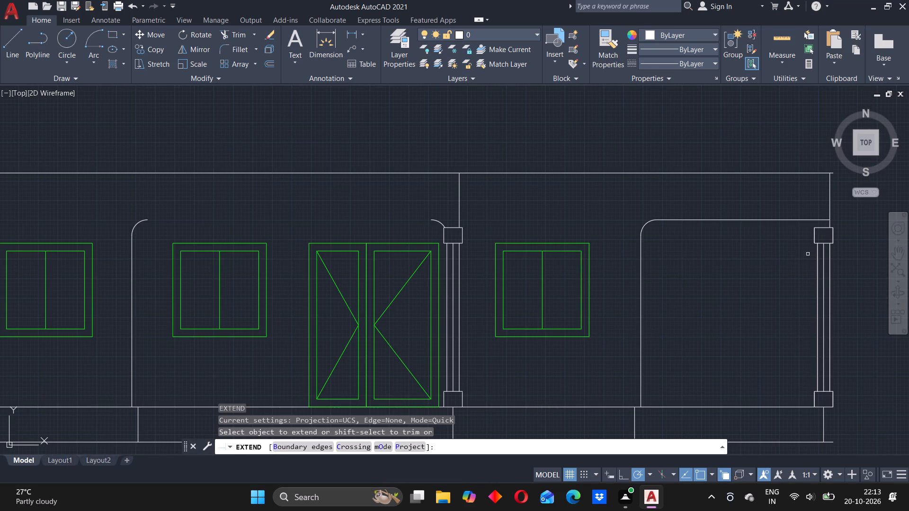
click(817, 254)
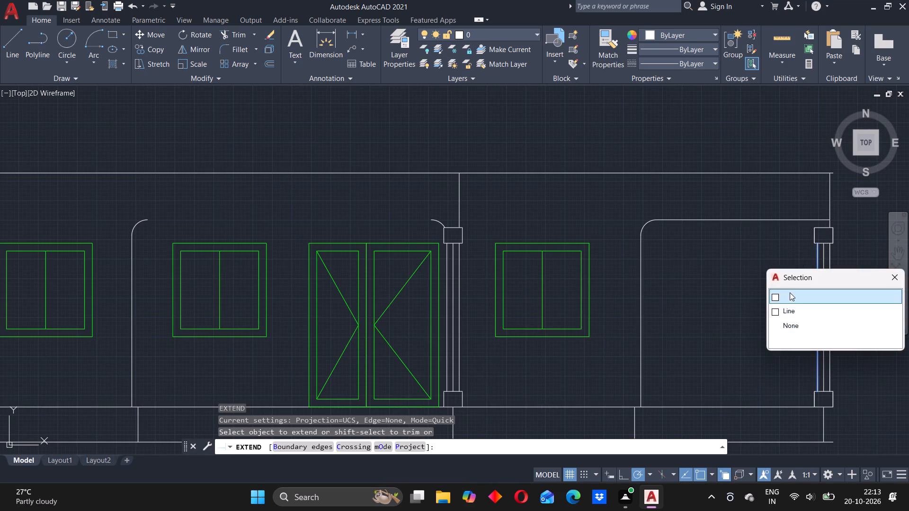
click(774, 296)
click(817, 239)
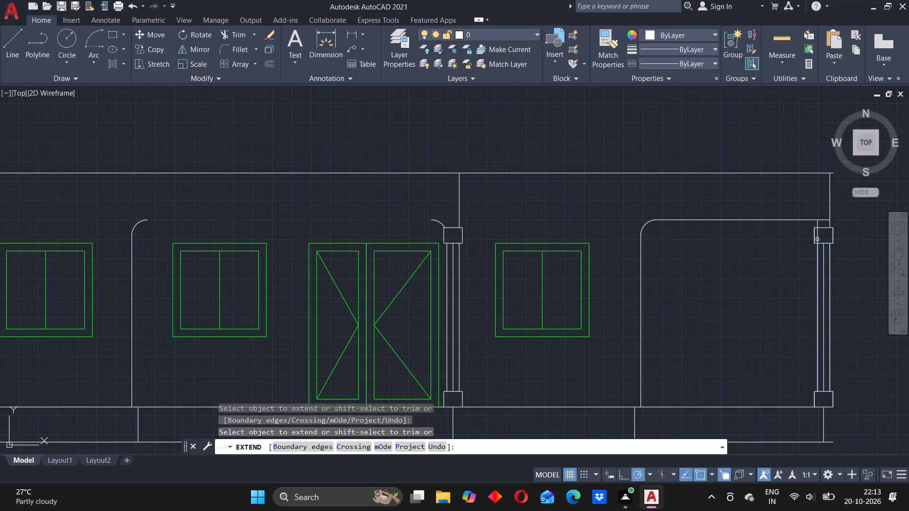
key(Escape)
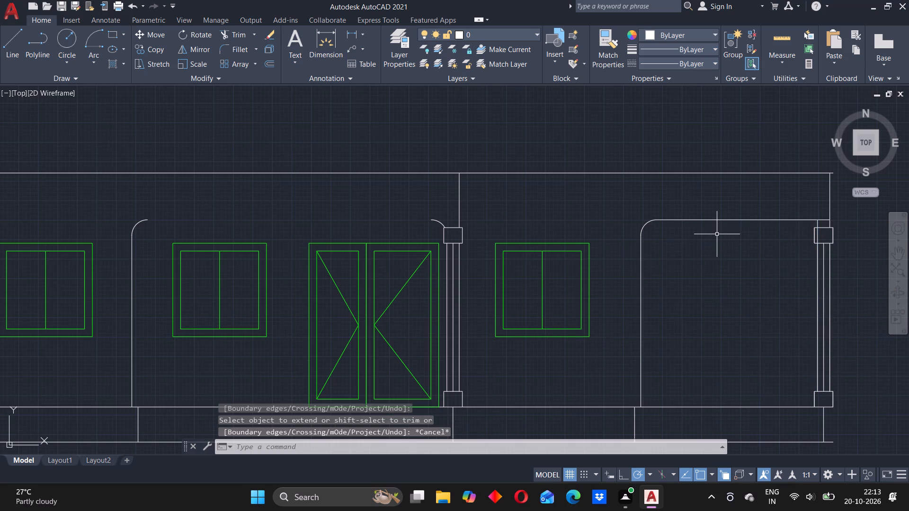
Fillet the horizontal line to the end column's extended shaft edge with radius 200.
key(f)
key(Return)
click(789, 220)
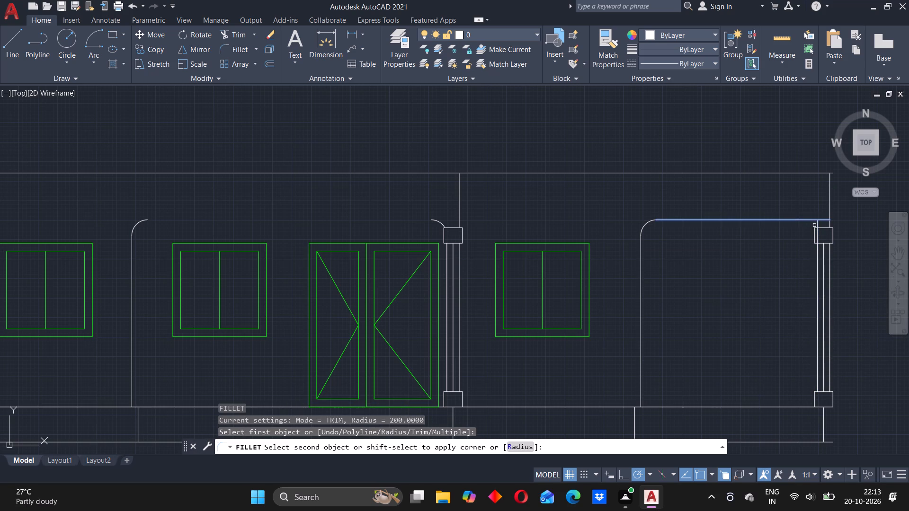
click(818, 225)
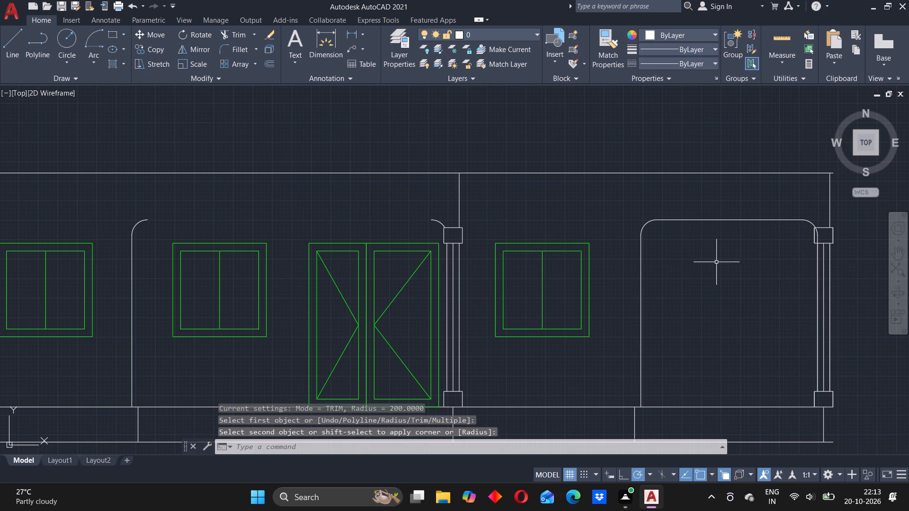
key(Escape)
Draw a horizontal line joining the two fillet arcs above the double door and its neighbouring window.
key(l)
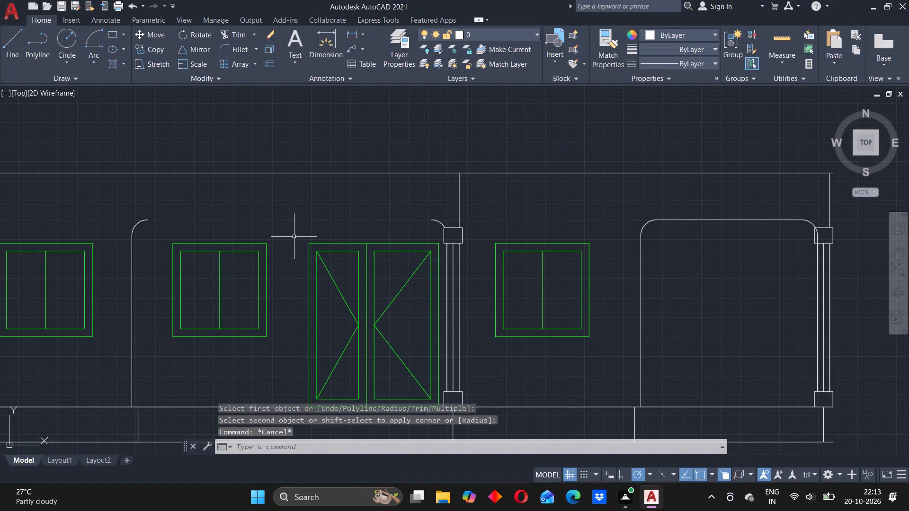
key(Return)
click(147, 221)
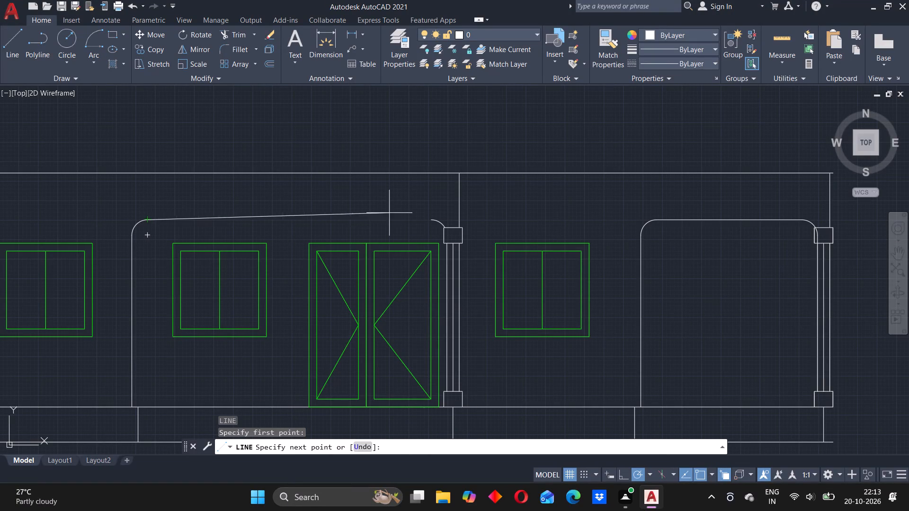
click(430, 220)
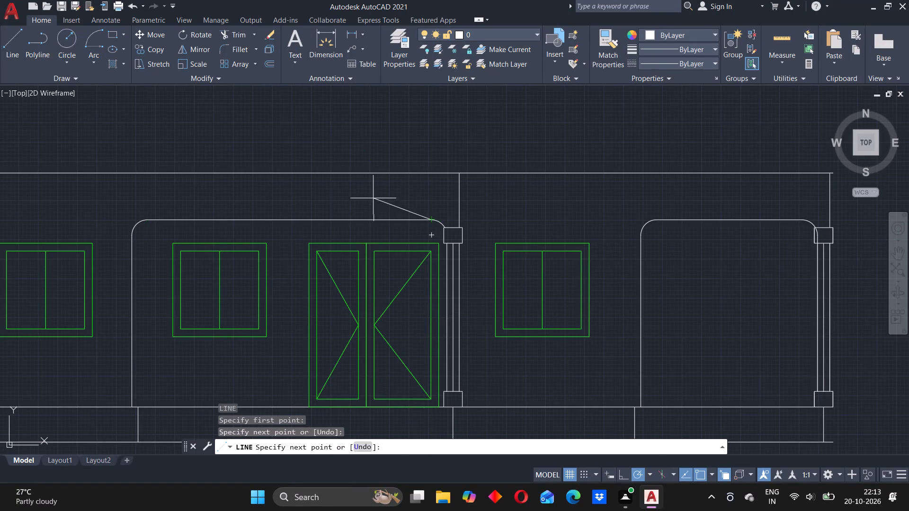
key(Escape)
Trim the shaft edge and the end of the rounded opening's arc inside the end column's head block.
text(TR)
key(Return)
scroll(820, 245, up, 3)
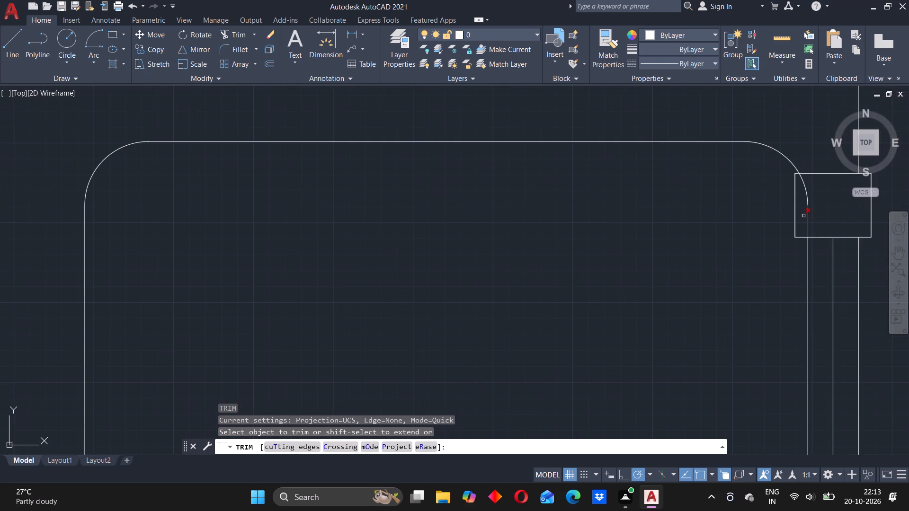
click(808, 218)
click(808, 194)
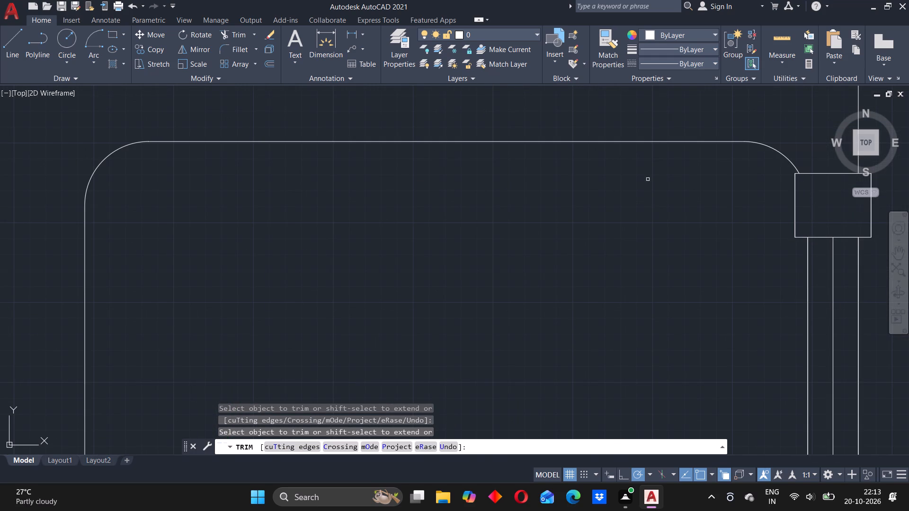
Examine the whole front elevation, including both rounded openings, the columns, windows and double door.
scroll(647, 179, down, 5)
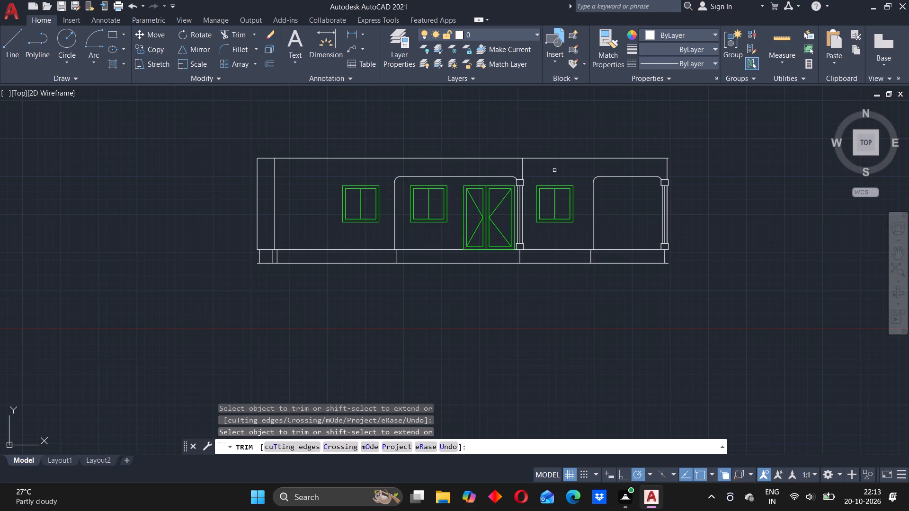
scroll(595, 188, up, 2)
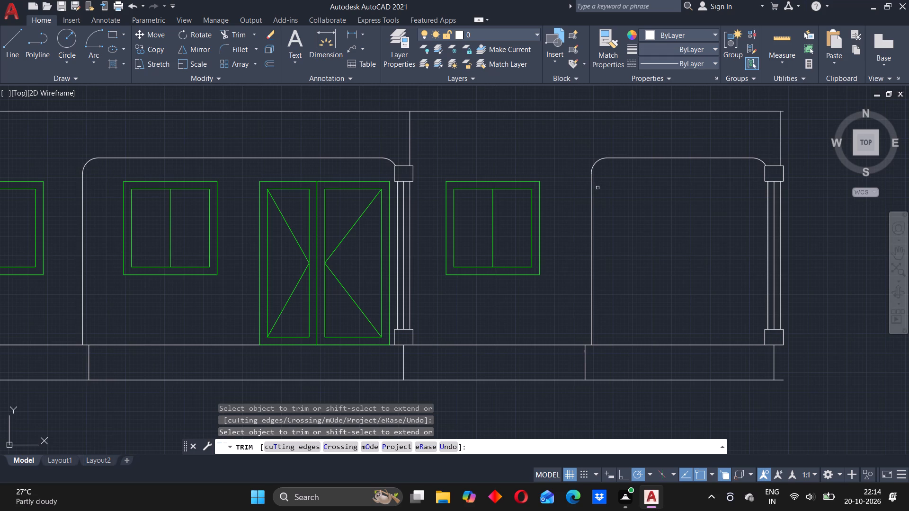
scroll(600, 202, down, 1)
middle_drag(641, 201, 631, 258)
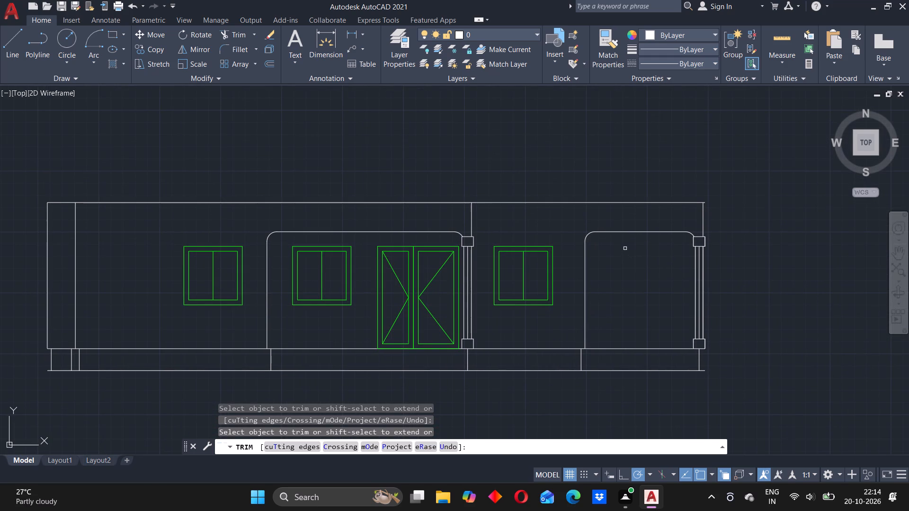
middle_drag(615, 277, 641, 261)
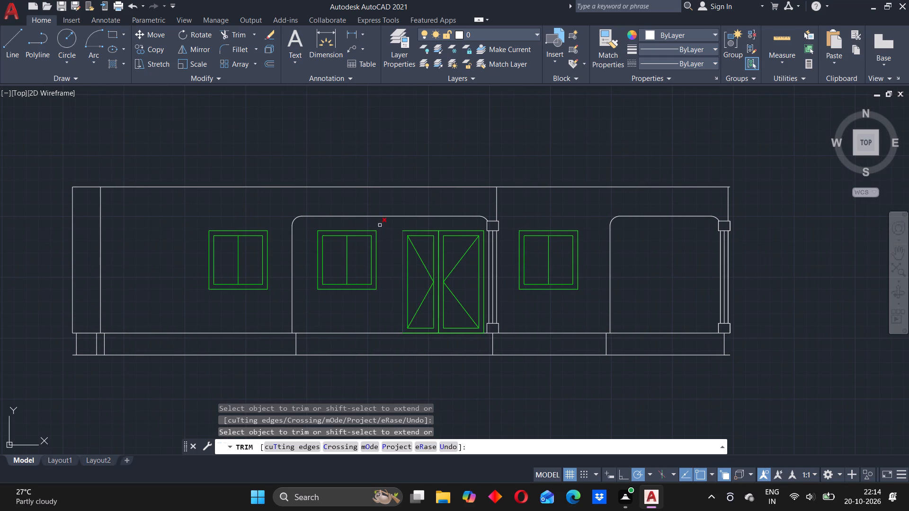
middle_drag(305, 200, 351, 199)
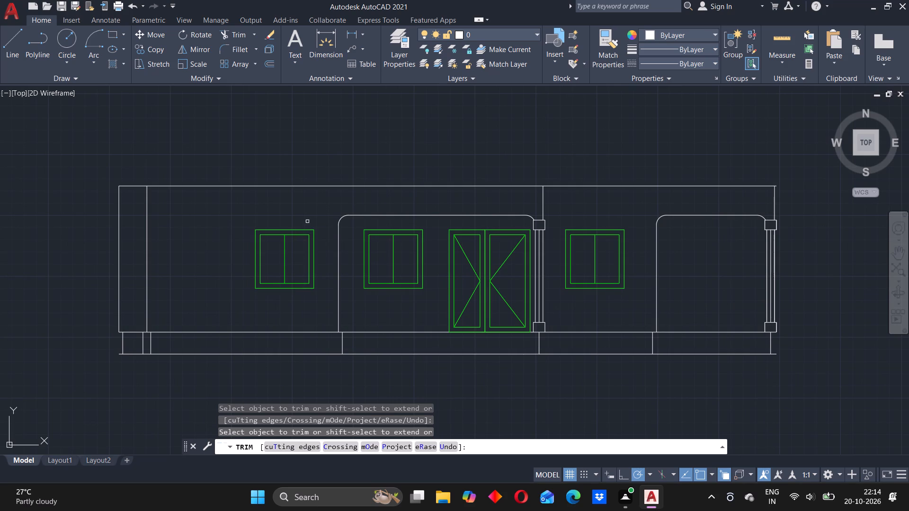
scroll(346, 192, down, 2)
middle_drag(328, 210, 329, 210)
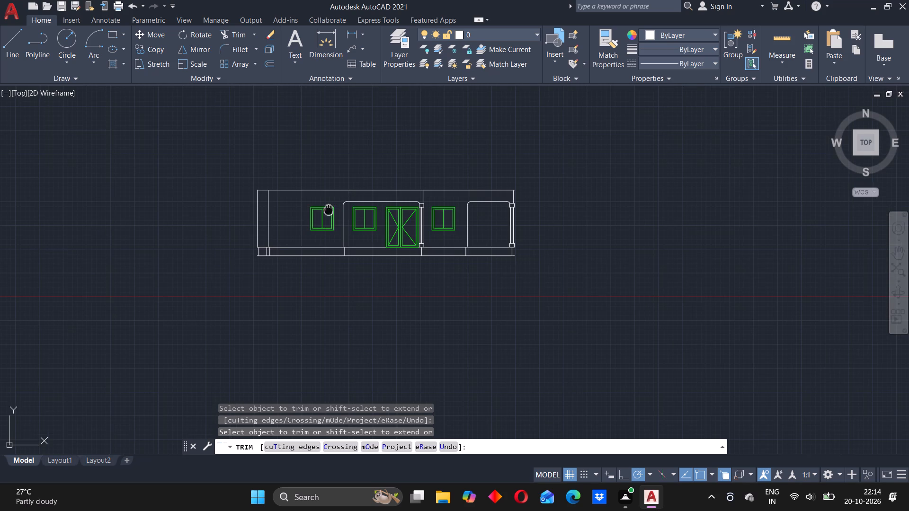
middle_drag(329, 210, 350, 206)
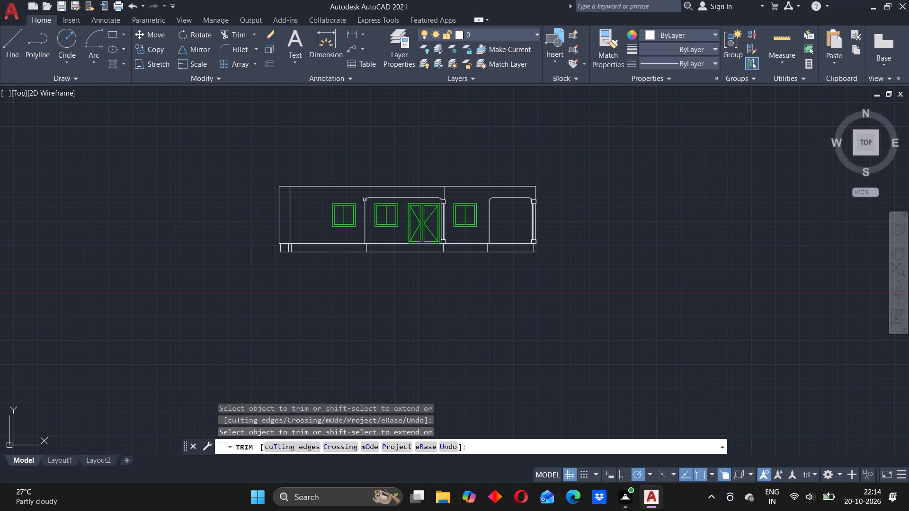
Examine the ground floor, first floor and roof plans in relation to the front elevation below them.
scroll(488, 178, down, 1)
middle_drag(587, 165, 565, 183)
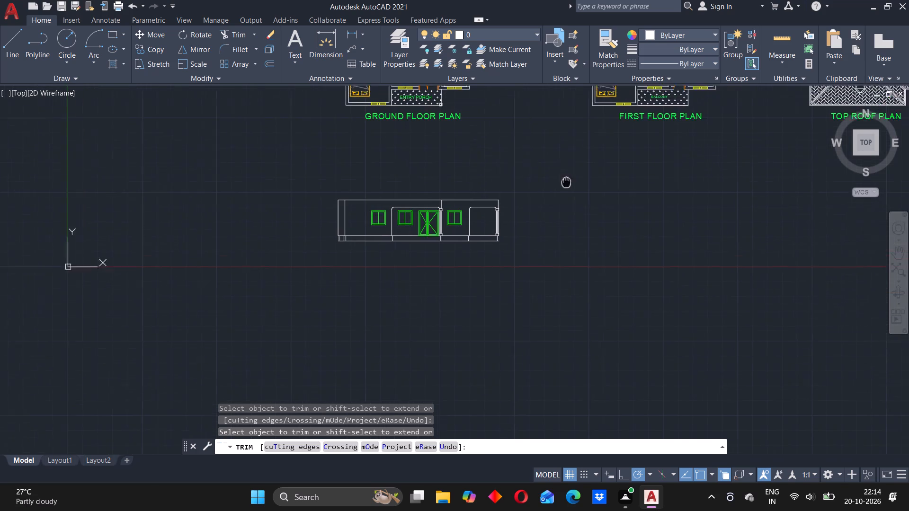
middle_drag(565, 183, 497, 217)
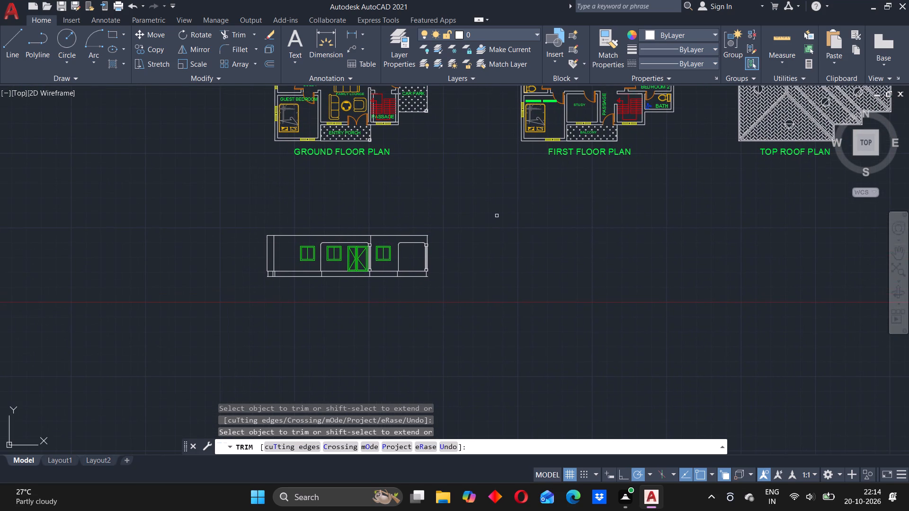
scroll(497, 213, down, 3)
middle_drag(524, 224, 432, 226)
scroll(399, 208, up, 2)
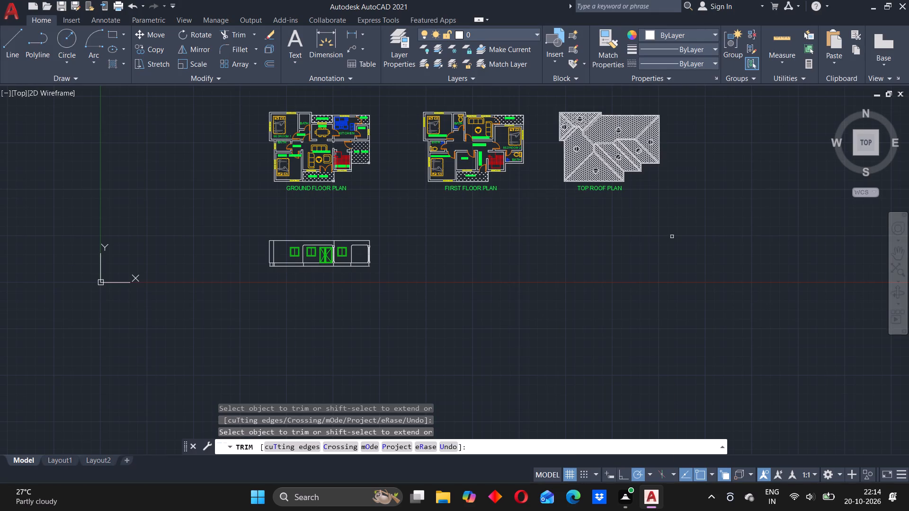
middle_drag(465, 205, 436, 253)
middle_drag(416, 248, 361, 211)
scroll(347, 198, up, 2)
middle_drag(370, 221, 319, 199)
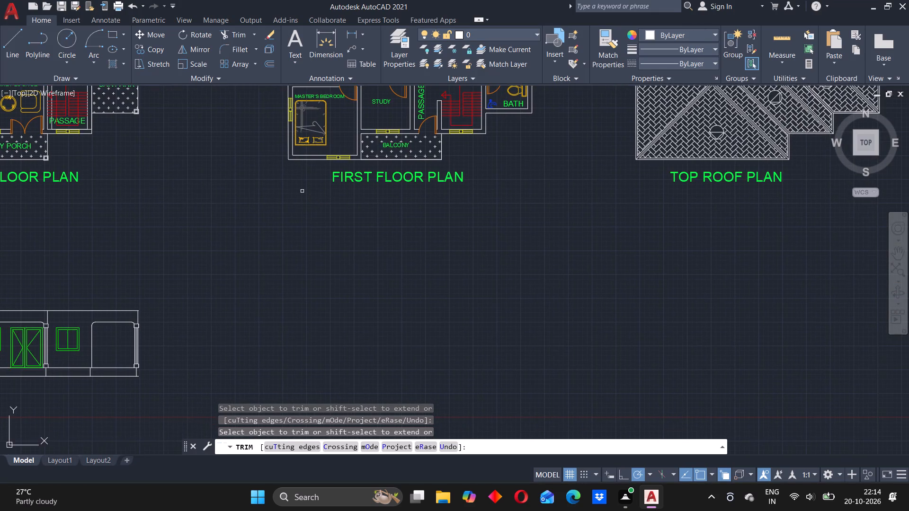
scroll(301, 191, down, 2)
middle_drag(328, 211, 277, 220)
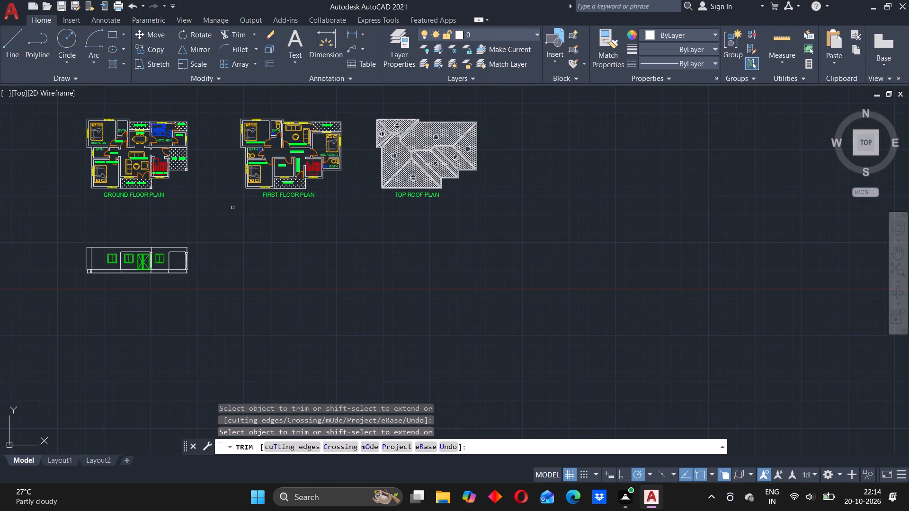
scroll(246, 204, up, 1)
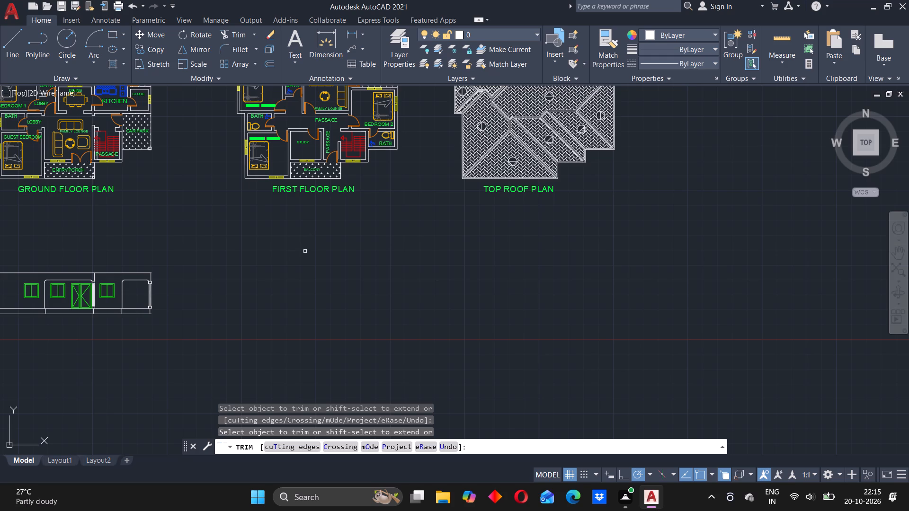
middle_drag(267, 266, 328, 265)
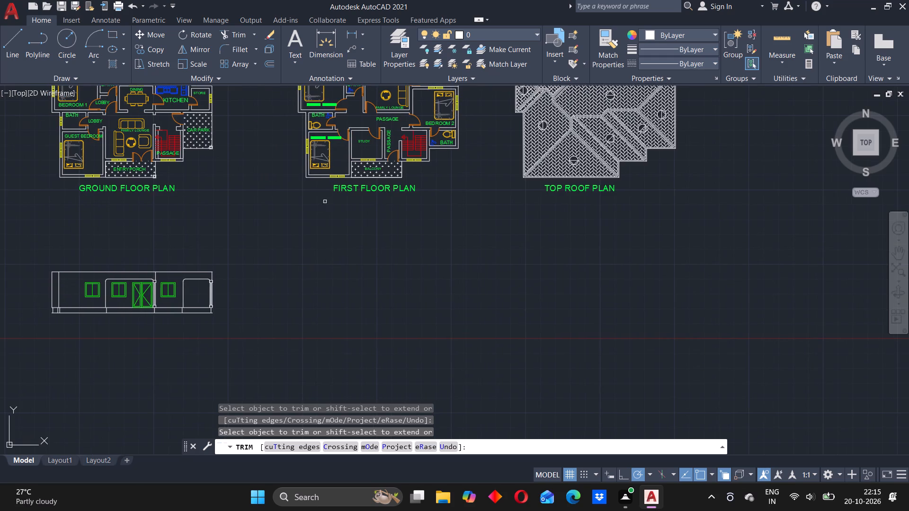
scroll(325, 199, down, 1)
scroll(326, 215, up, 2)
middle_drag(330, 246, 342, 276)
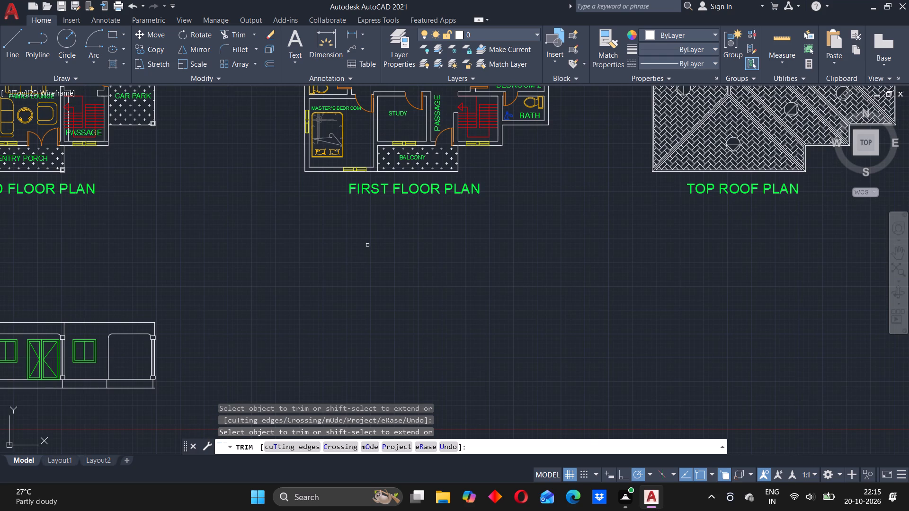
middle_drag(376, 241, 370, 247)
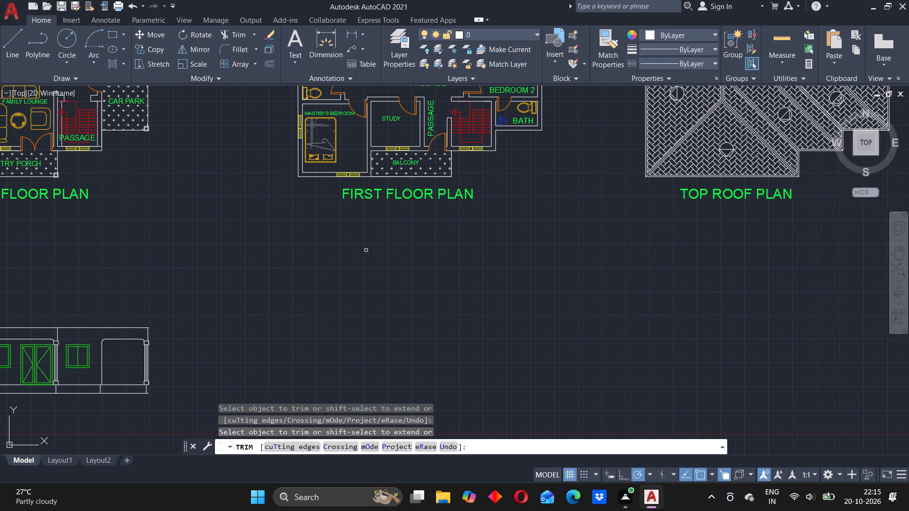
middle_drag(368, 253, 391, 273)
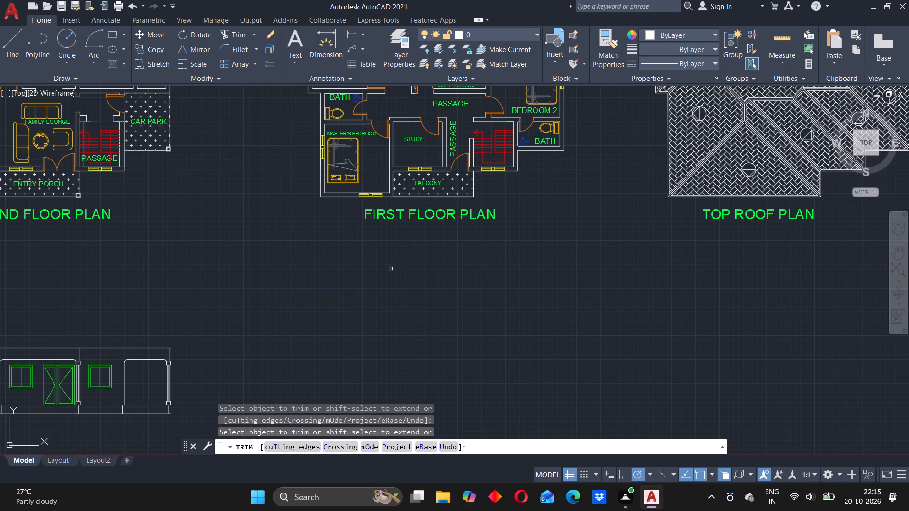
middle_drag(407, 271, 356, 247)
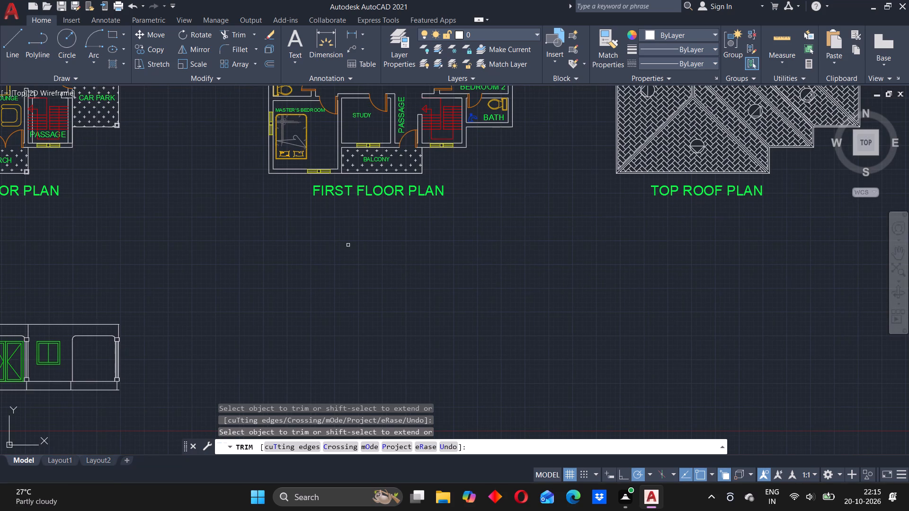
middle_drag(364, 238, 393, 299)
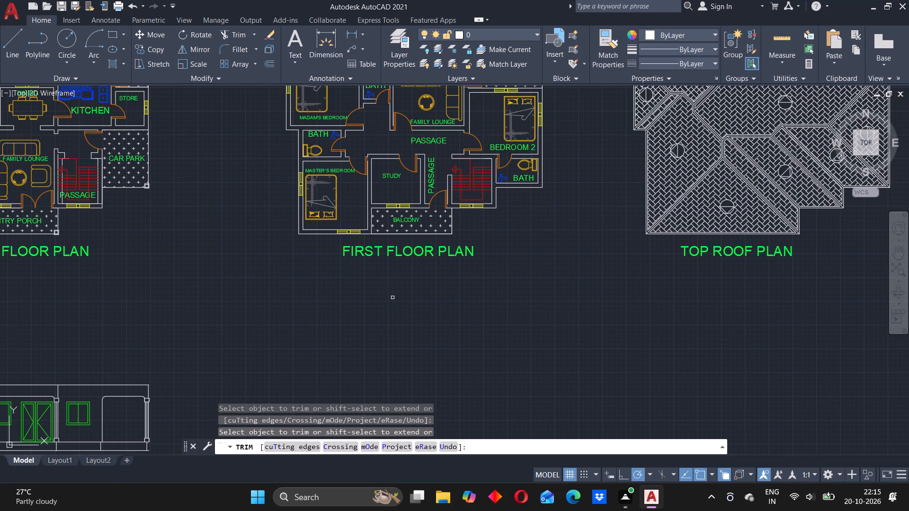
middle_click(391, 284)
scroll(386, 280, down, 1)
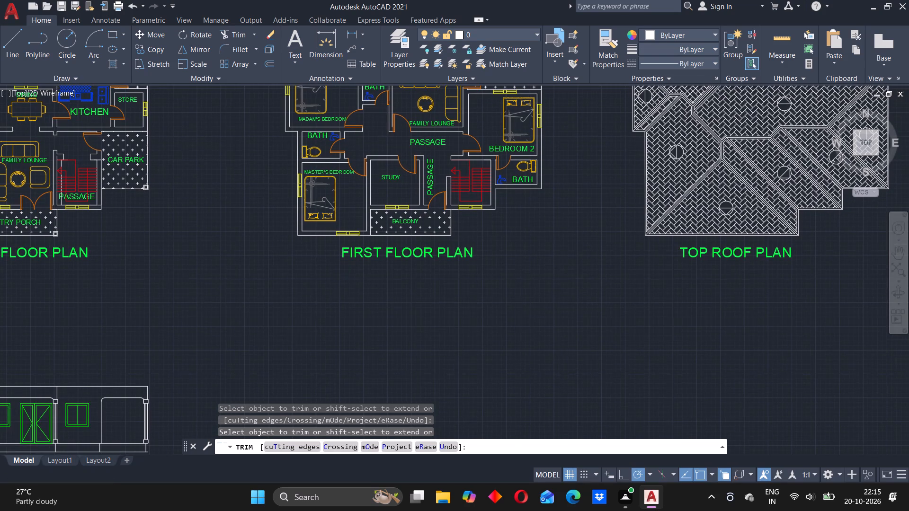
middle_drag(207, 325, 337, 255)
middle_drag(456, 238, 307, 237)
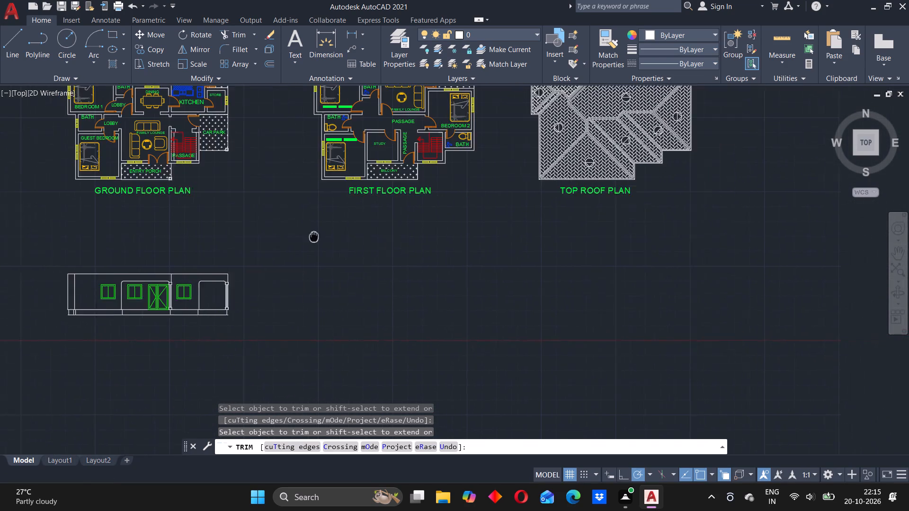
middle_drag(307, 237, 251, 267)
middle_drag(298, 278, 321, 301)
Examine the front side of the first floor plan around the master's bedroom, study, balcony and staircase.
scroll(320, 282, up, 1)
scroll(250, 250, up, 1)
middle_drag(251, 246, 255, 348)
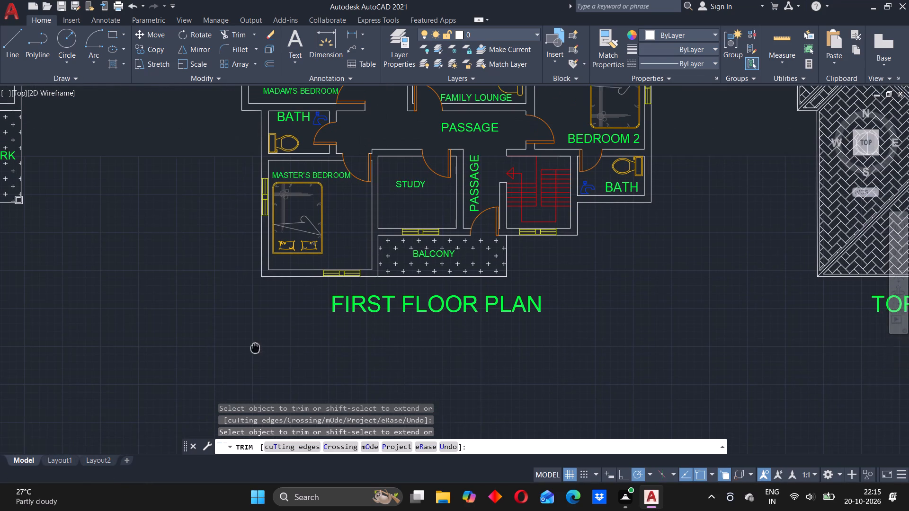
middle_drag(255, 348, 256, 349)
scroll(240, 206, up, 1)
middle_drag(240, 197, 241, 277)
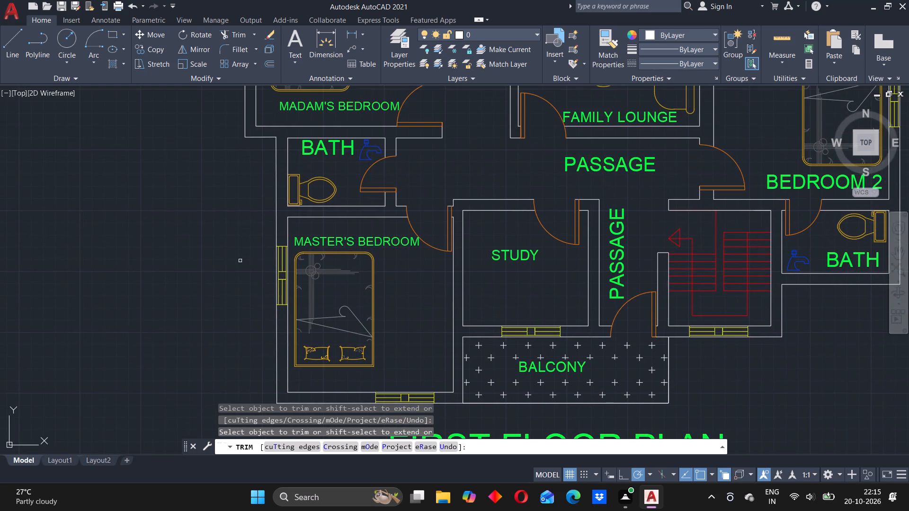
scroll(240, 260, down, 1)
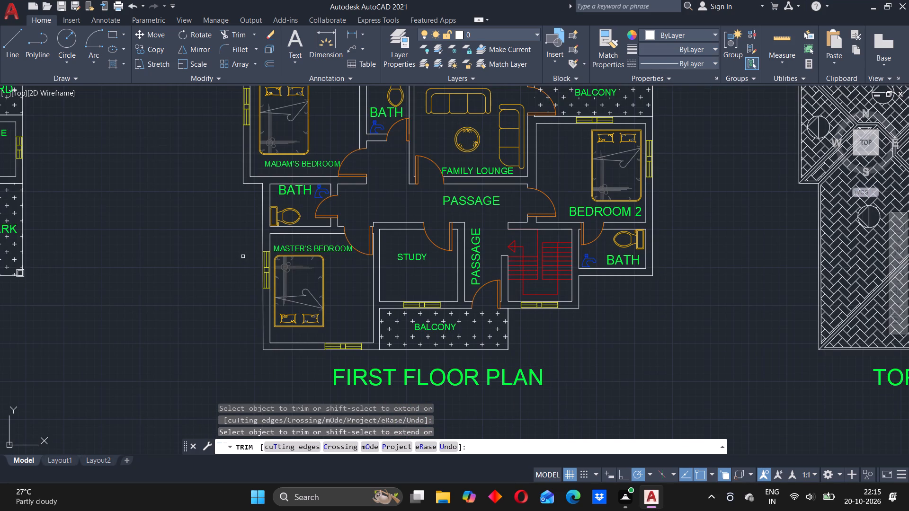
middle_drag(245, 272, 253, 202)
scroll(252, 194, down, 1)
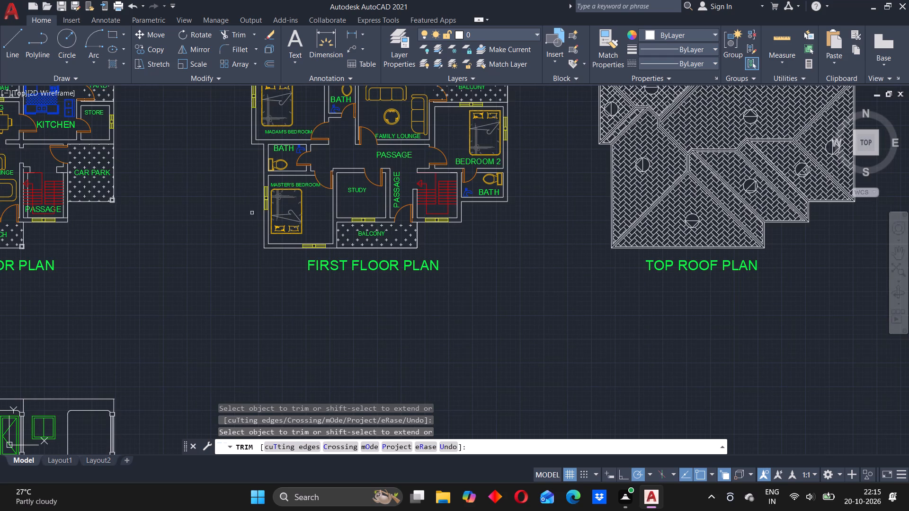
middle_drag(252, 231, 248, 198)
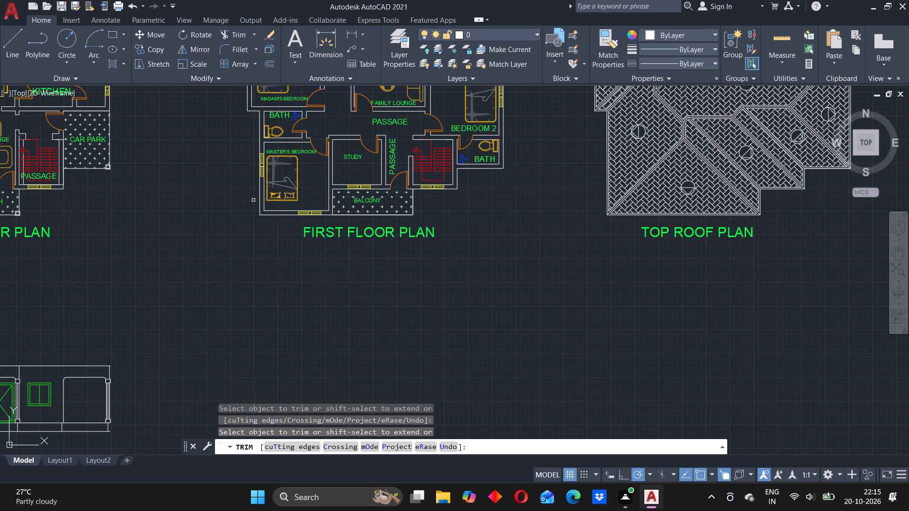
middle_drag(249, 247, 301, 280)
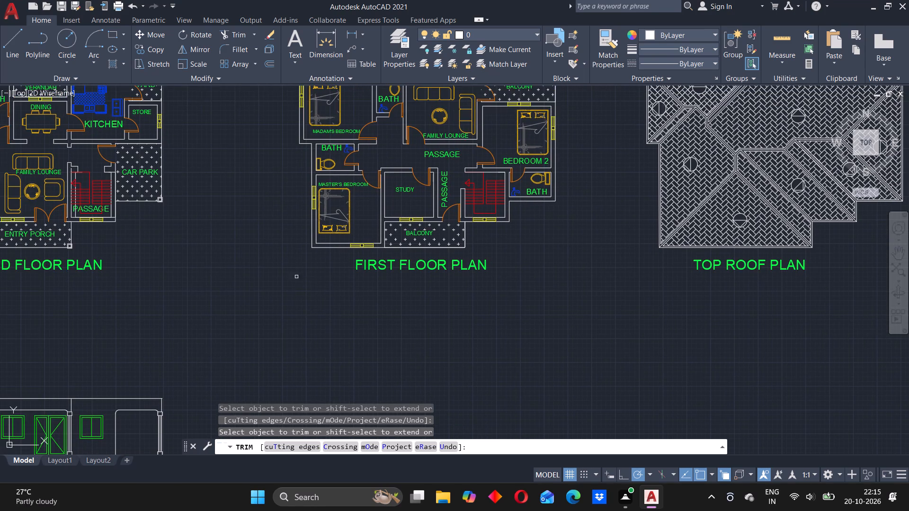
scroll(278, 233, down, 2)
middle_drag(285, 267, 266, 264)
scroll(266, 251, up, 1)
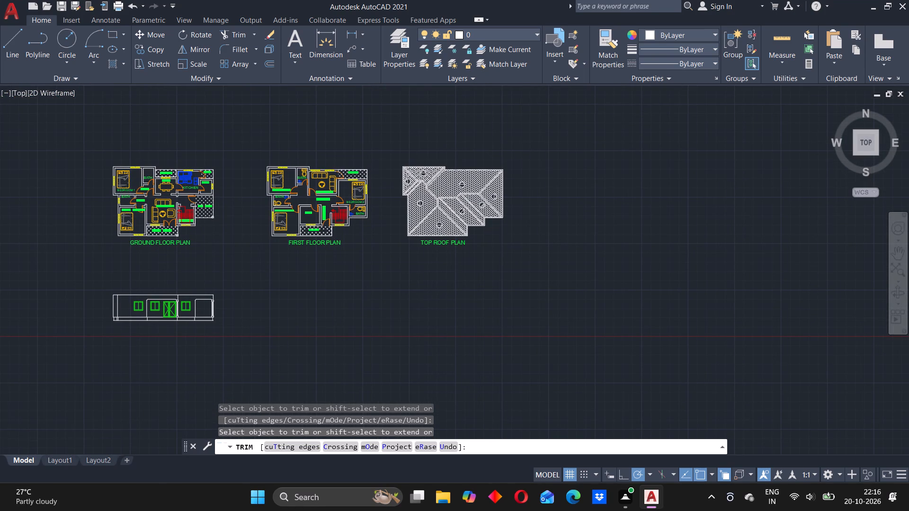
scroll(266, 251, up, 1)
middle_drag(253, 215, 258, 242)
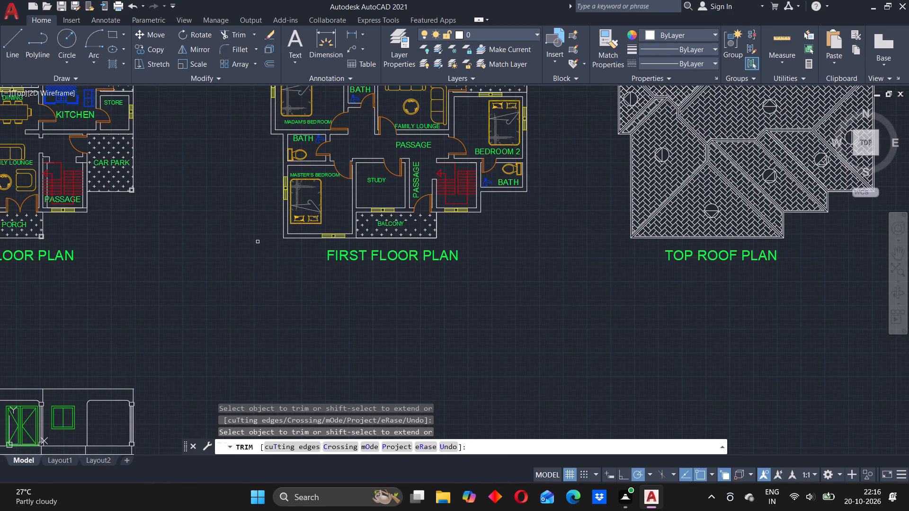
scroll(257, 240, up, 1)
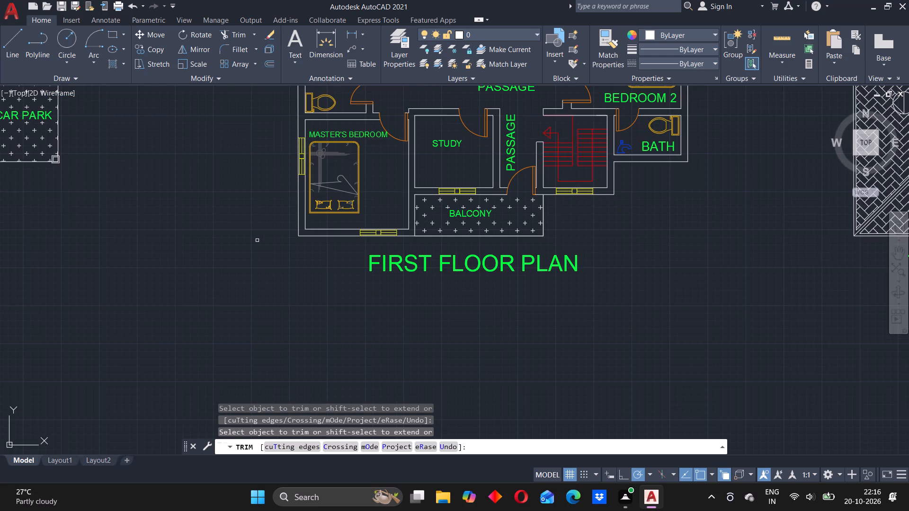
scroll(265, 230, down, 1)
middle_drag(265, 230, 277, 263)
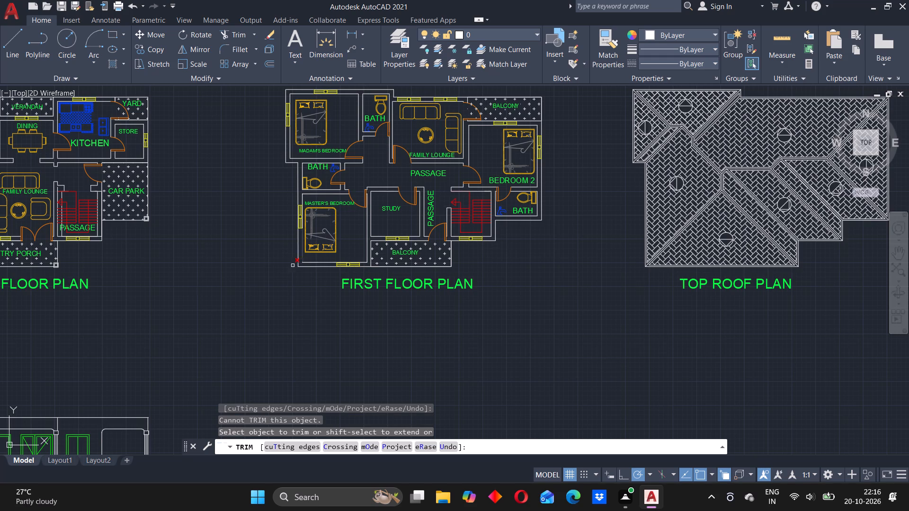
middle_drag(277, 258, 302, 277)
scroll(301, 244, up, 1)
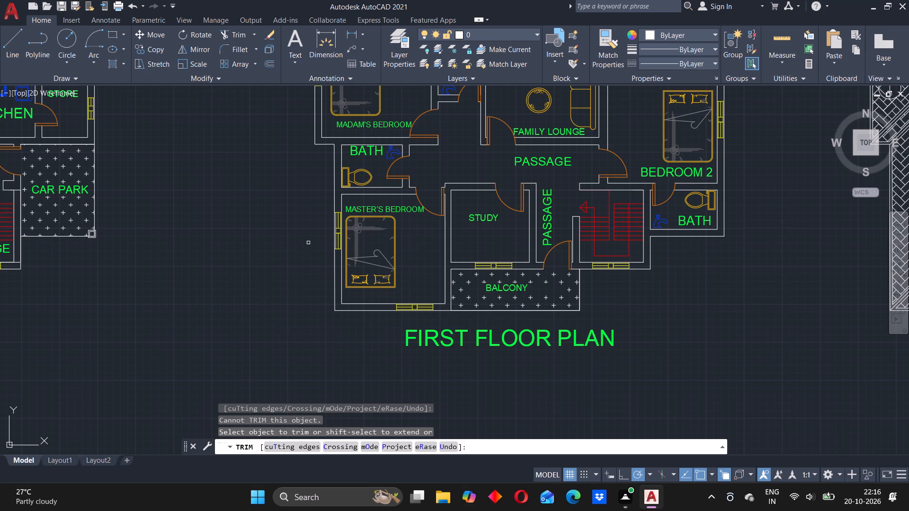
middle_drag(574, 388, 502, 341)
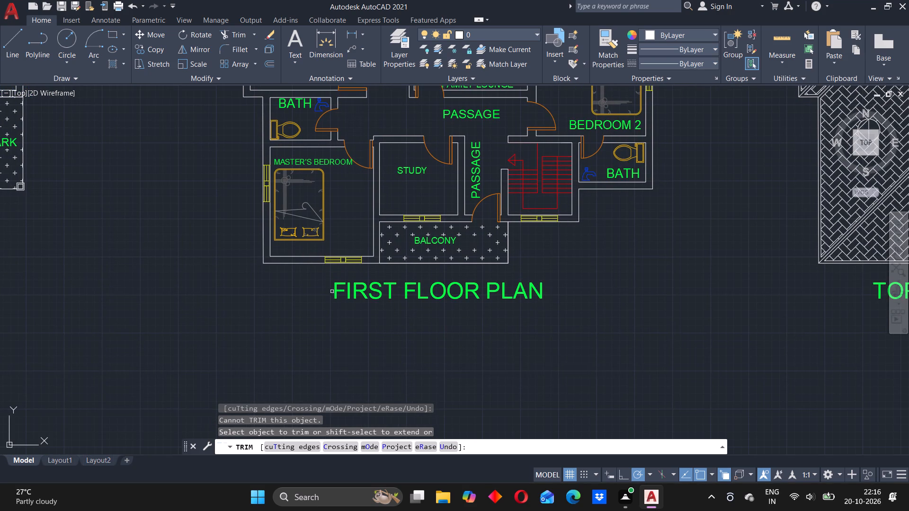
Examine the front wall of the first floor plan around the master's bedroom, its window and the adjoining balcony.
scroll(335, 234, down, 1)
scroll(320, 241, up, 2)
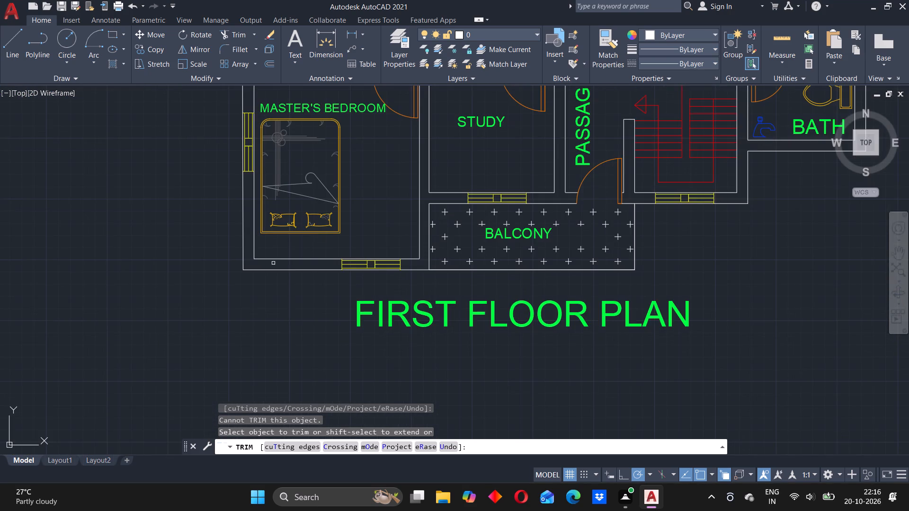
middle_drag(273, 263, 337, 252)
middle_drag(264, 249, 294, 246)
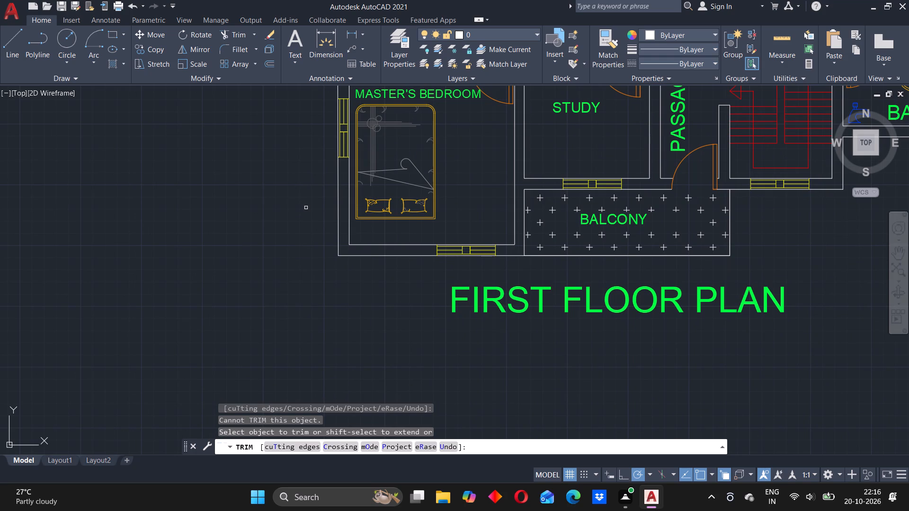
scroll(316, 211, up, 1)
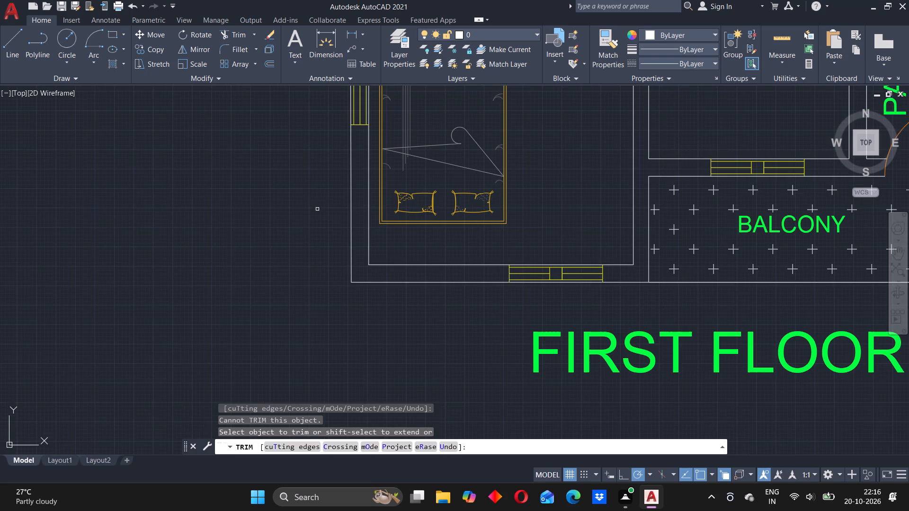
middle_drag(317, 208, 330, 236)
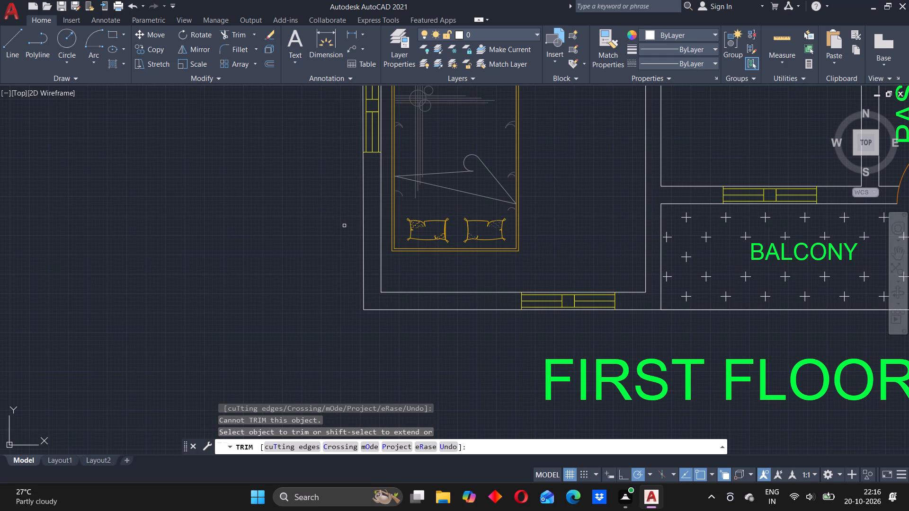
middle_drag(361, 267, 312, 231)
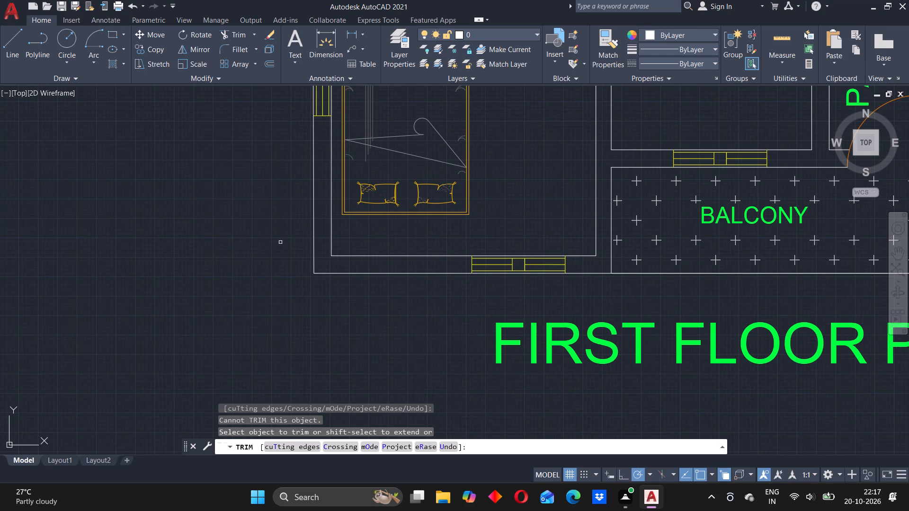
middle_drag(280, 242, 294, 233)
scroll(290, 216, down, 2)
middle_drag(276, 194, 298, 244)
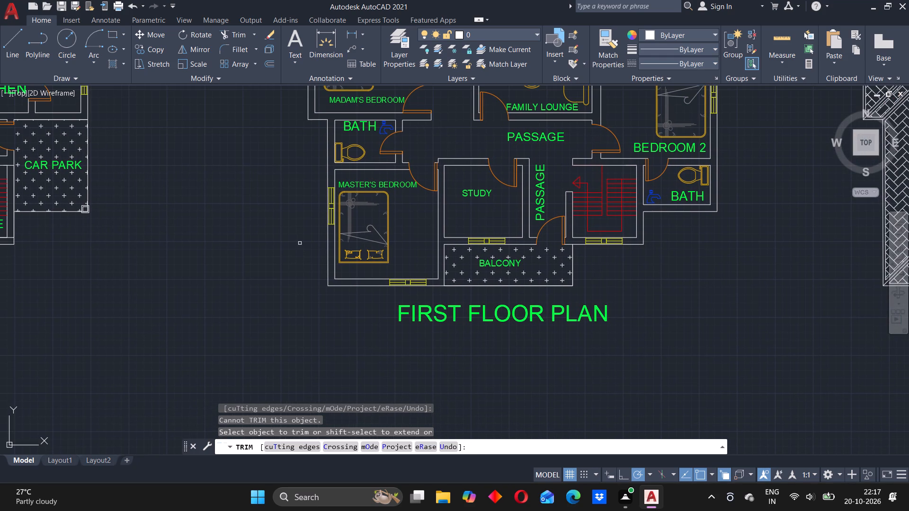
middle_drag(300, 242, 353, 233)
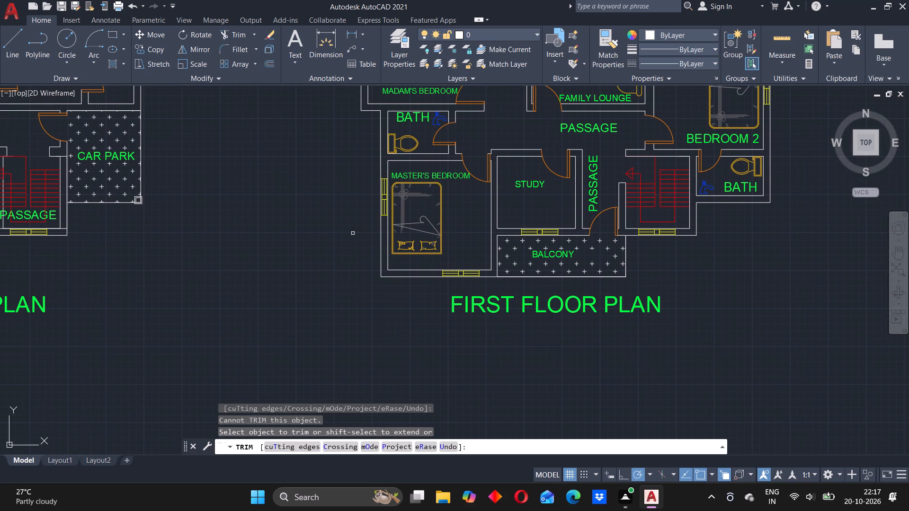
middle_drag(353, 233, 366, 247)
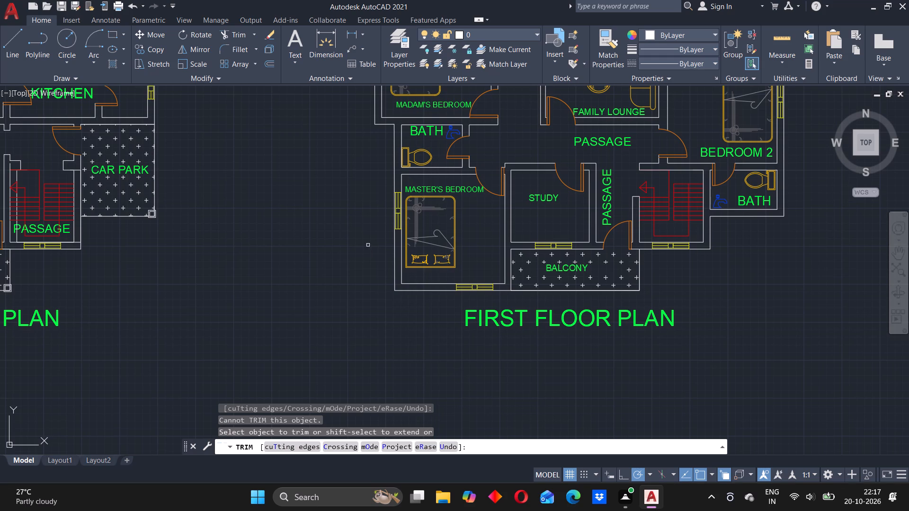
Examine the first floor plan from the master's and madam's bedrooms across to the study, balconies, staircase and bedroom 2.
scroll(368, 245, up, 1)
scroll(370, 241, down, 2)
middle_drag(363, 241, 377, 272)
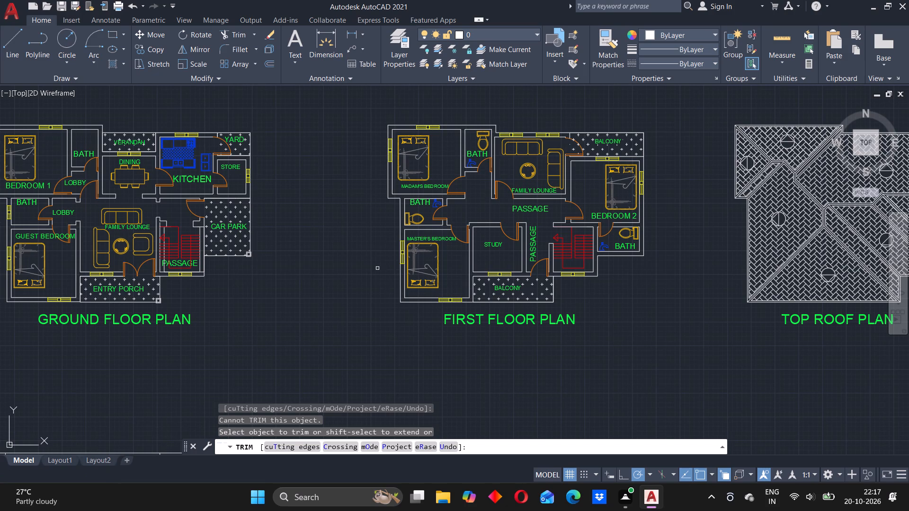
middle_drag(377, 267, 357, 279)
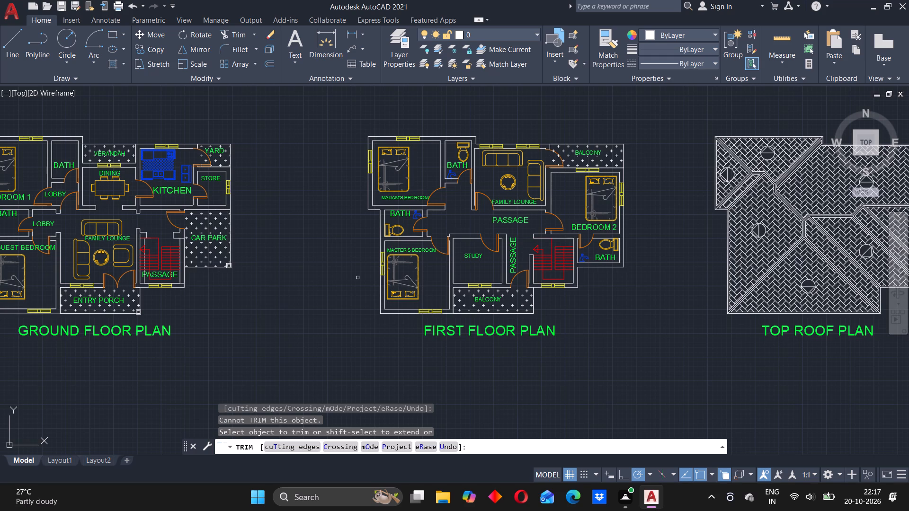
middle_drag(357, 277, 366, 277)
scroll(364, 262, up, 2)
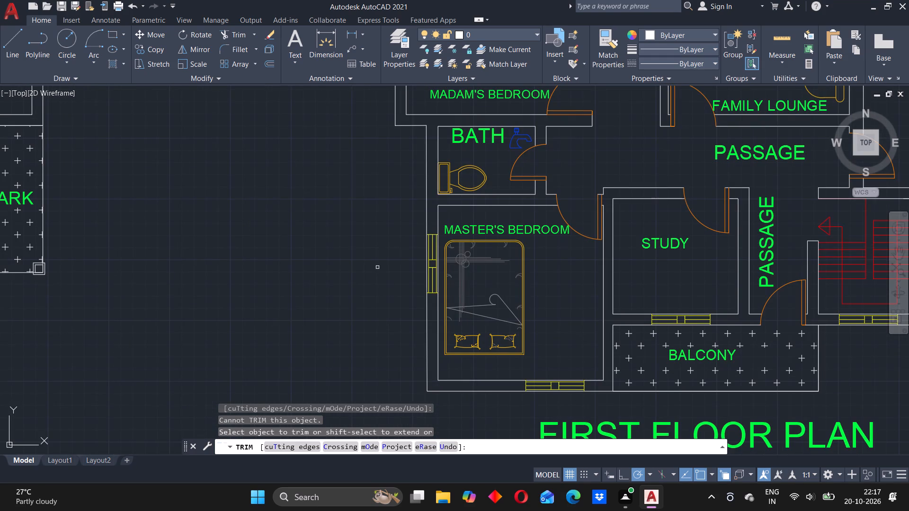
middle_drag(378, 267, 368, 263)
scroll(368, 263, down, 1)
middle_click(368, 263)
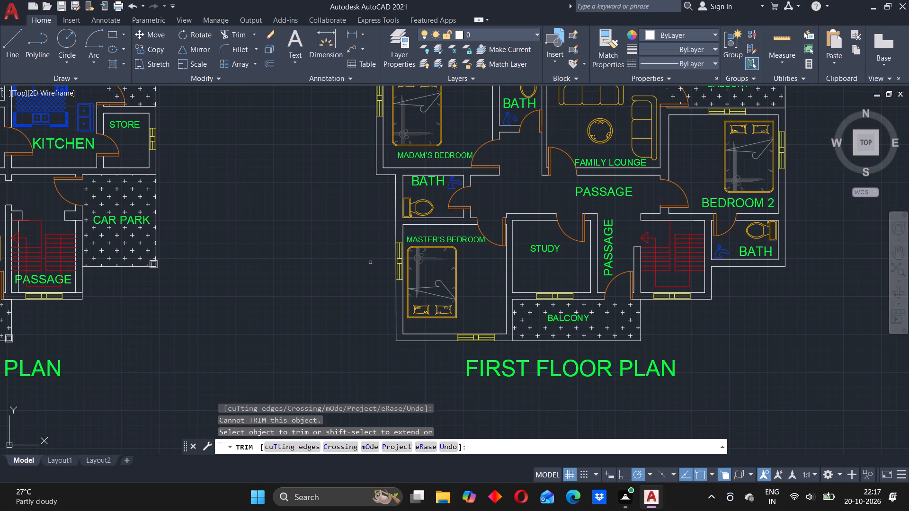
middle_drag(371, 266, 375, 278)
middle_drag(367, 250, 367, 257)
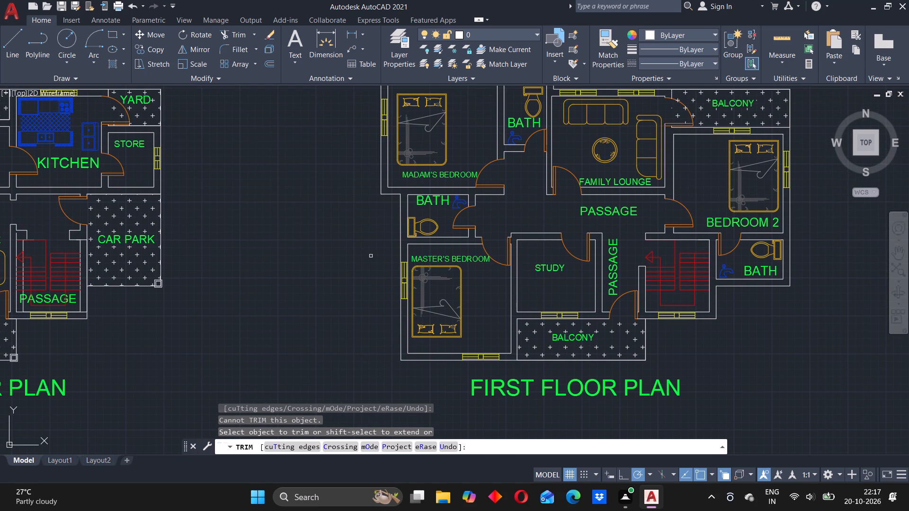
middle_click(372, 260)
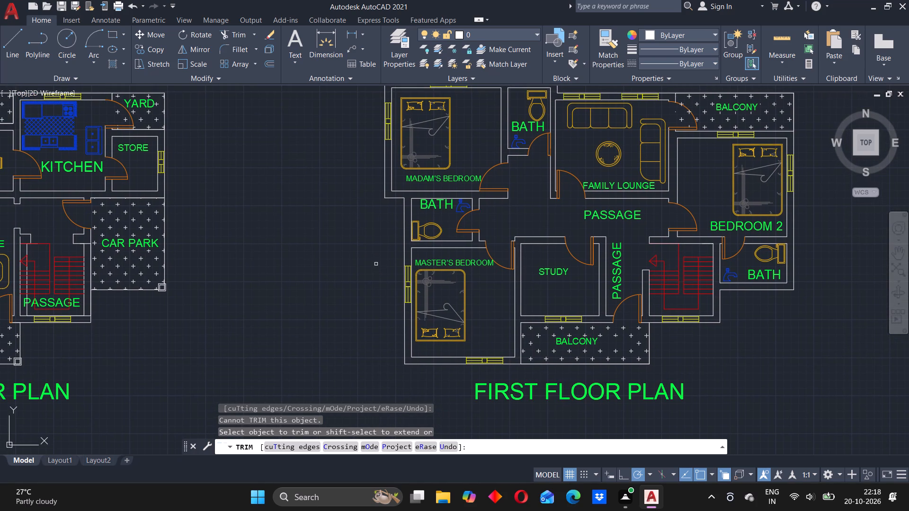
middle_drag(376, 264, 380, 270)
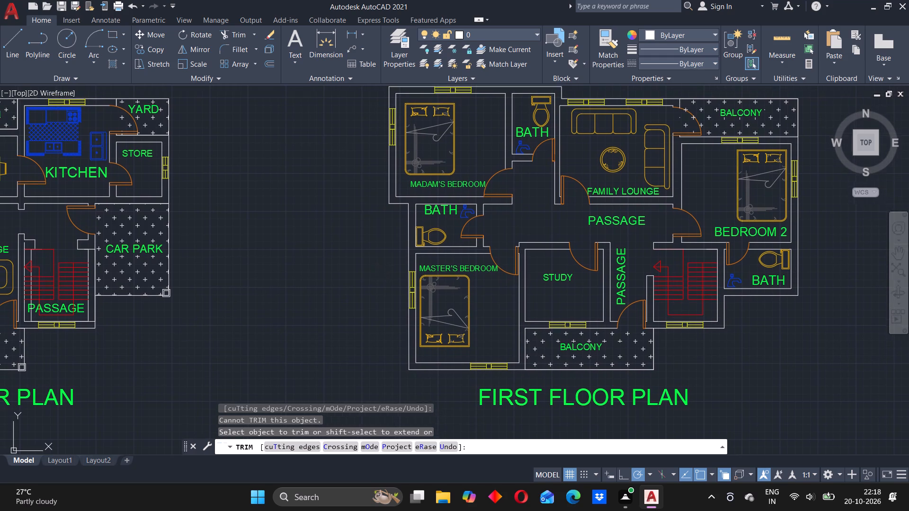
middle_drag(380, 270, 380, 271)
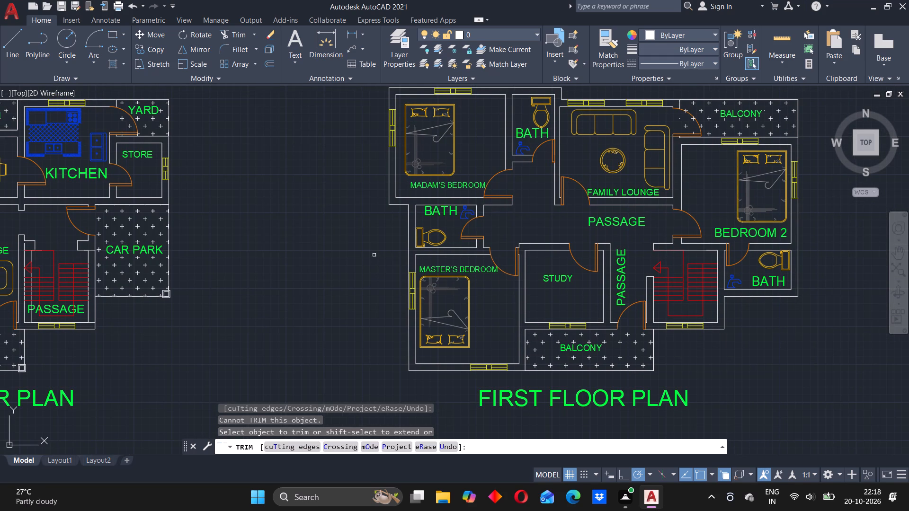
middle_drag(374, 255, 380, 262)
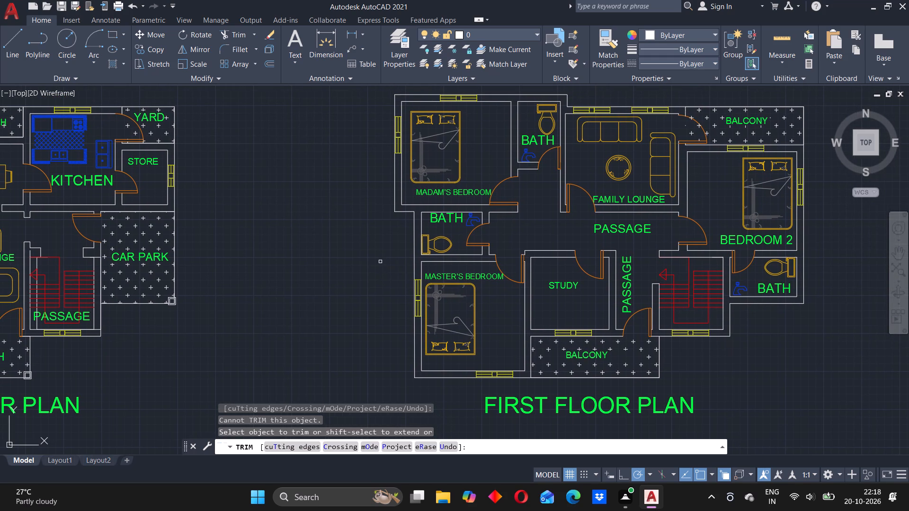
middle_drag(383, 264, 403, 294)
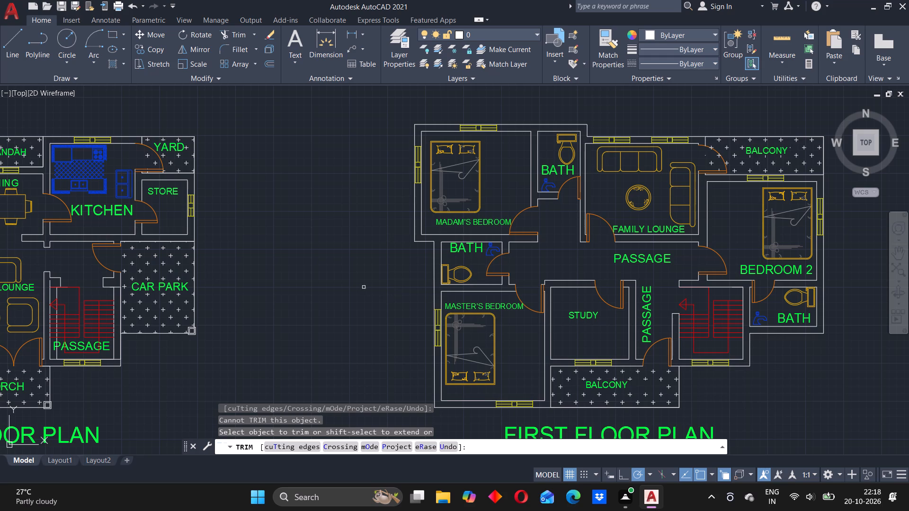
middle_drag(363, 286, 398, 233)
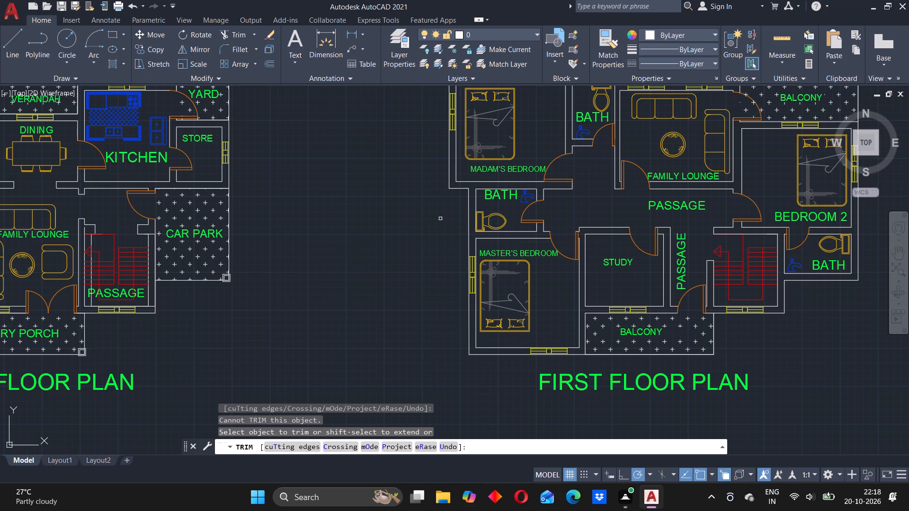
middle_drag(440, 218, 424, 228)
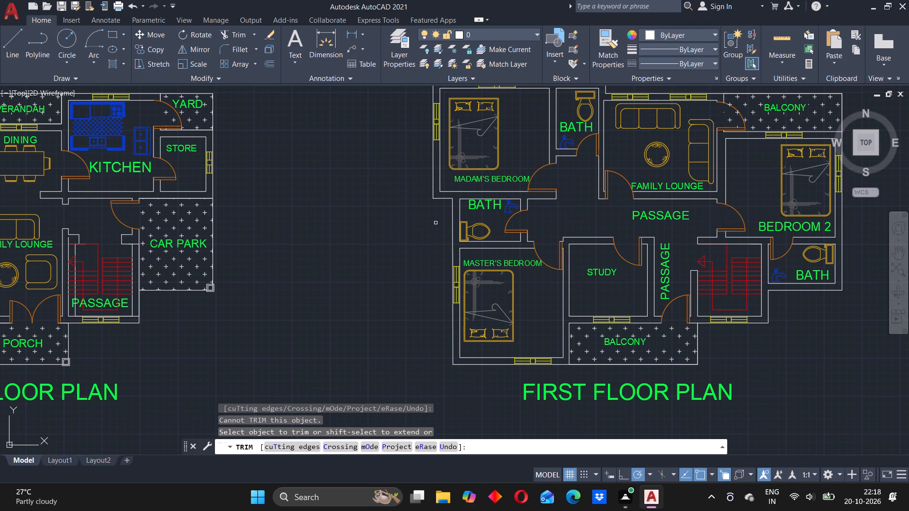
middle_drag(432, 226, 423, 279)
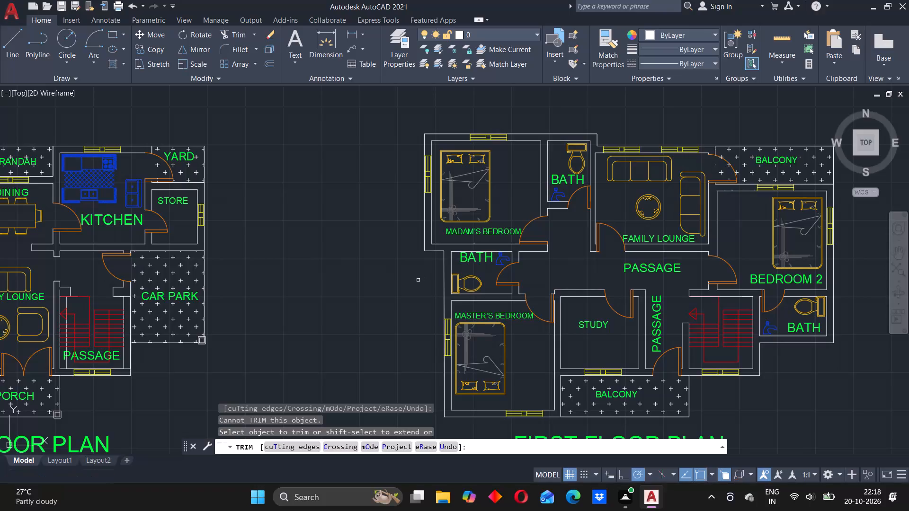
scroll(418, 280, down, 1)
scroll(418, 280, up, 3)
middle_drag(410, 278, 440, 254)
scroll(455, 229, down, 2)
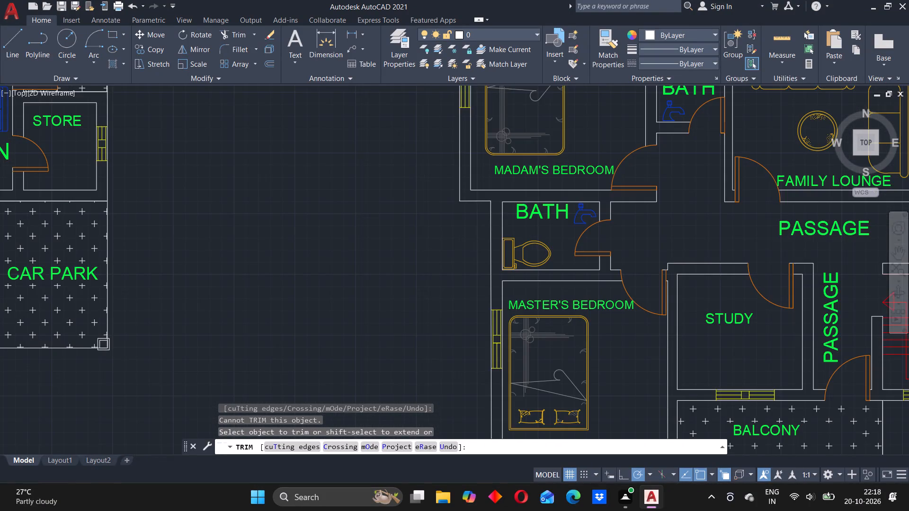
middle_drag(454, 233, 453, 264)
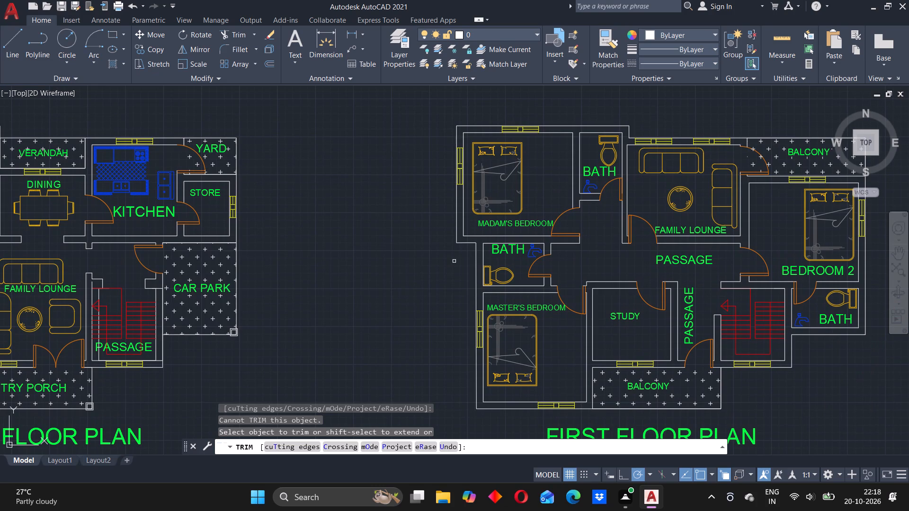
middle_drag(434, 283, 454, 258)
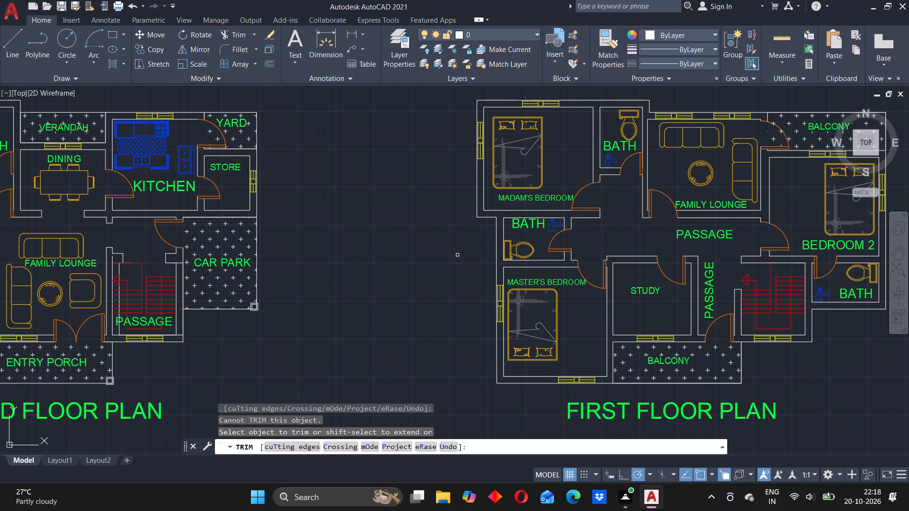
Compare the ground floor and first floor plans side by side, along with the roof plan and the front elevation below.
scroll(459, 254, down, 1)
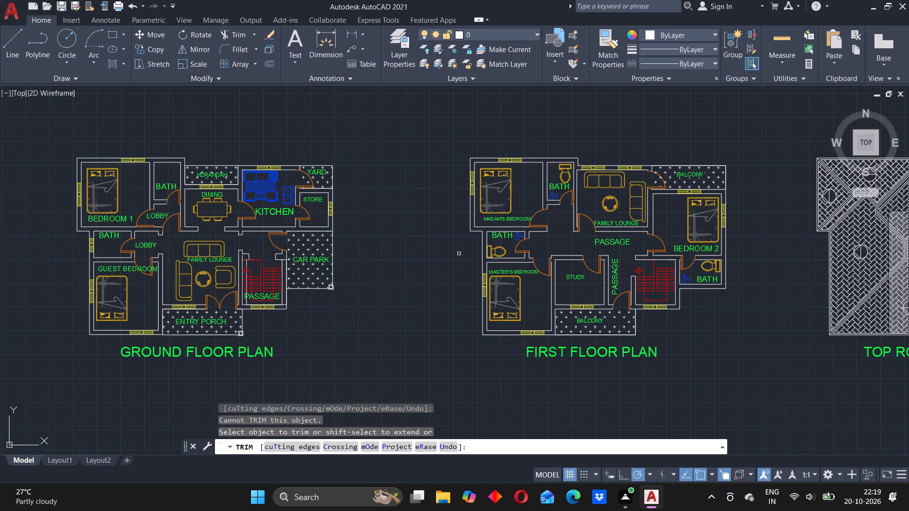
middle_drag(459, 255, 473, 277)
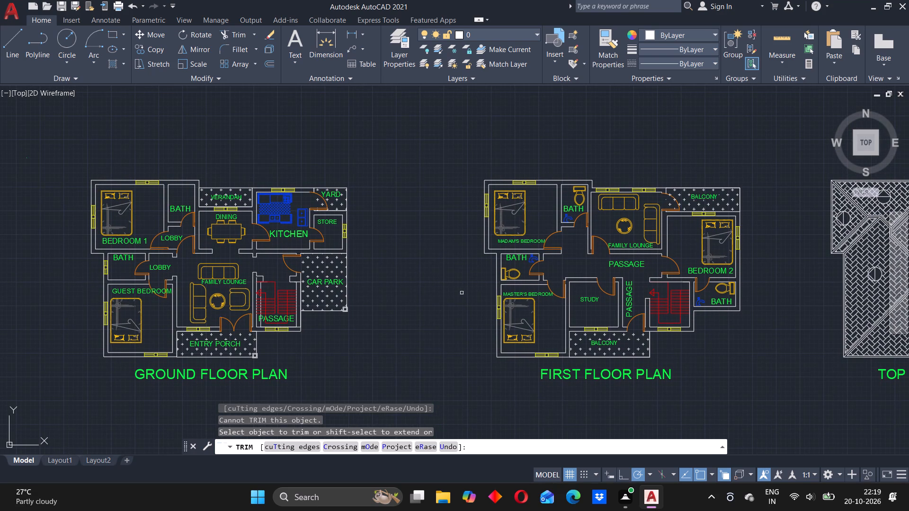
middle_drag(458, 296, 469, 257)
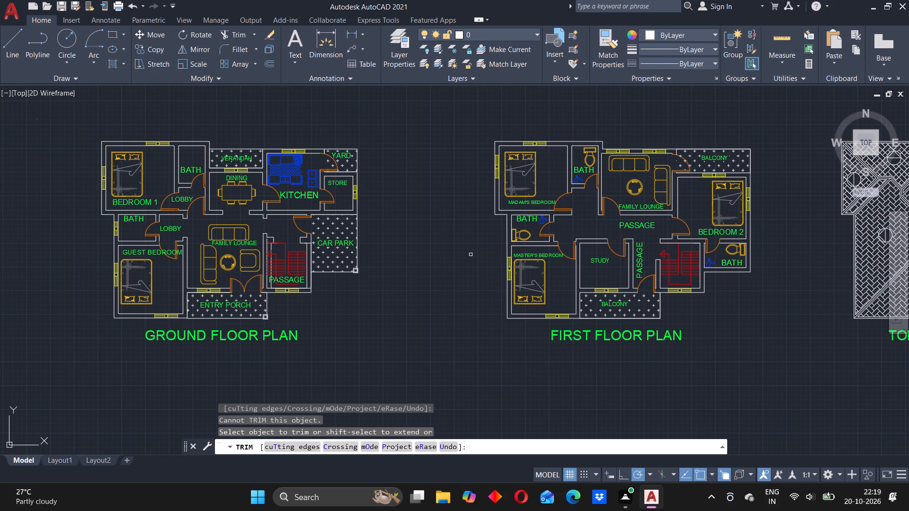
middle_drag(481, 247, 470, 263)
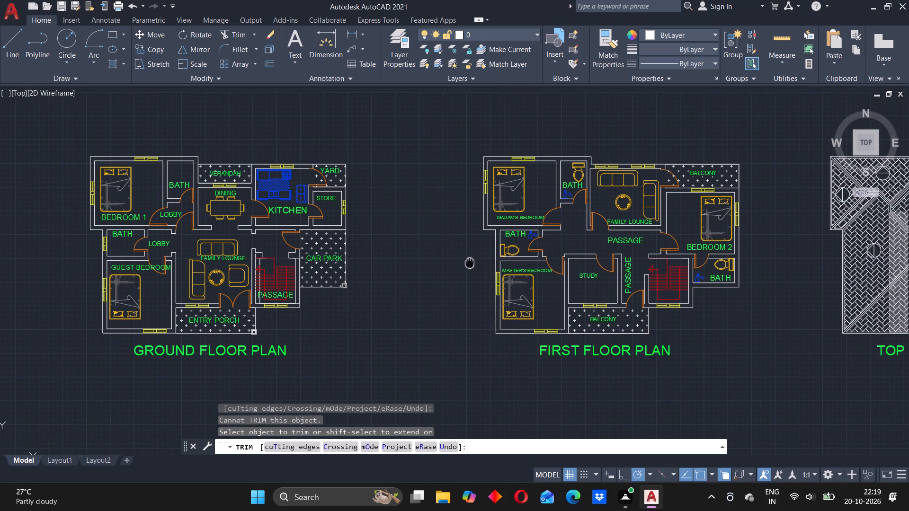
middle_drag(470, 263, 470, 264)
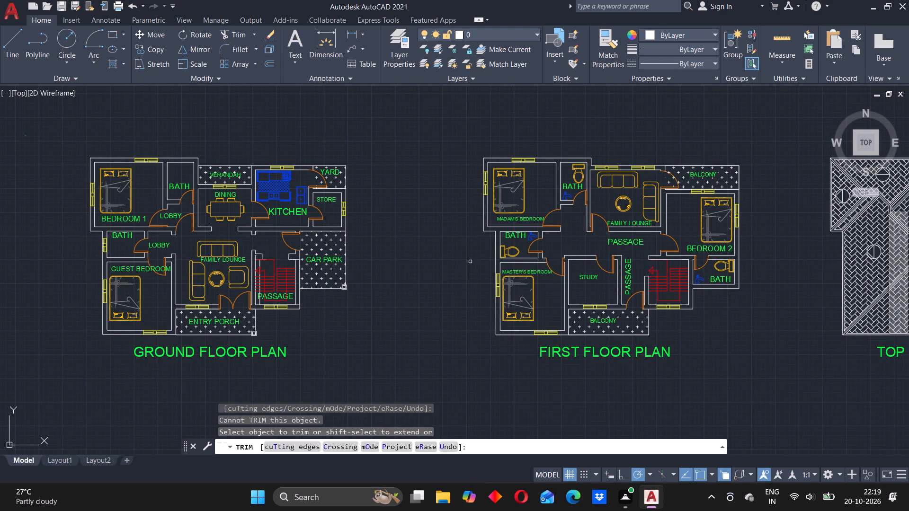
middle_drag(468, 265, 496, 251)
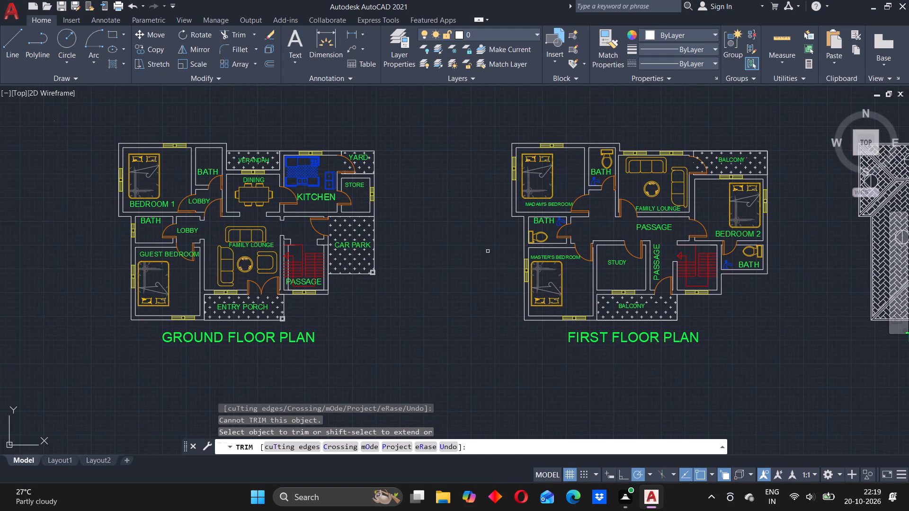
scroll(483, 252, up, 1)
middle_drag(523, 210, 346, 174)
scroll(378, 235, down, 2)
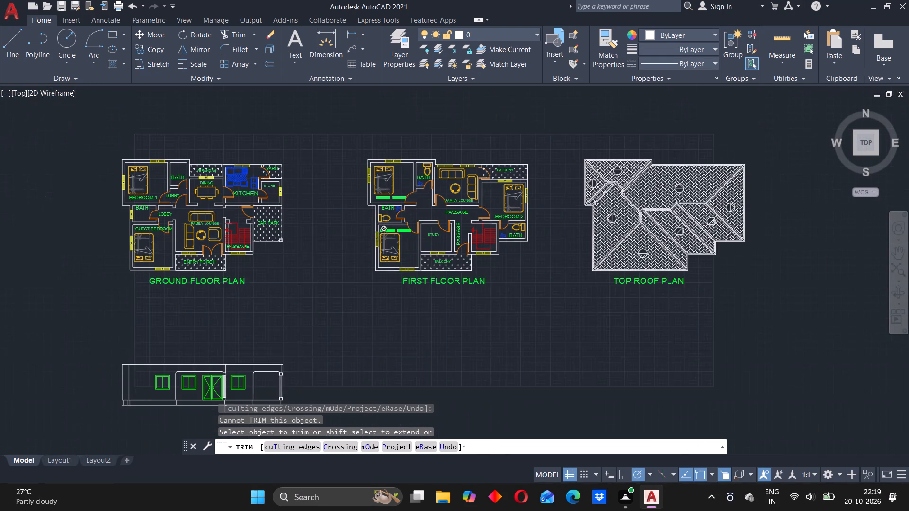
middle_drag(355, 273, 272, 255)
scroll(272, 253, up, 1)
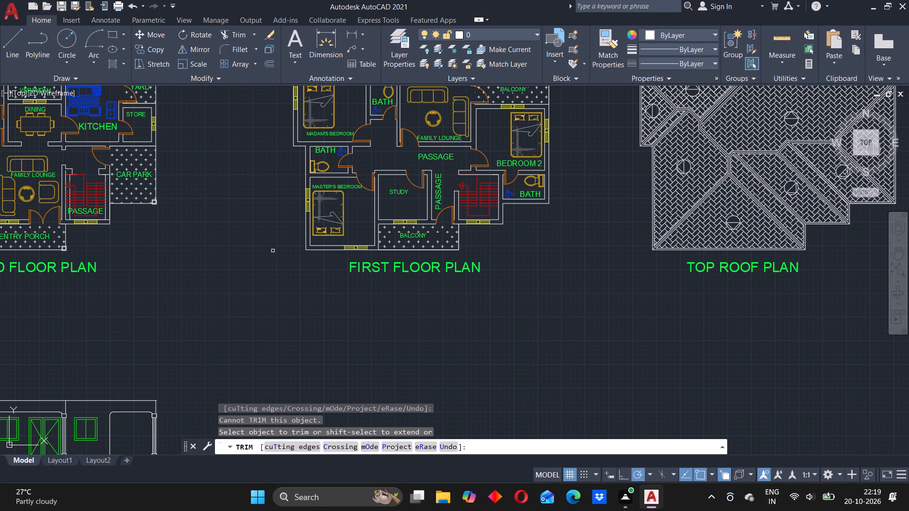
middle_drag(292, 212, 341, 282)
scroll(338, 268, down, 1)
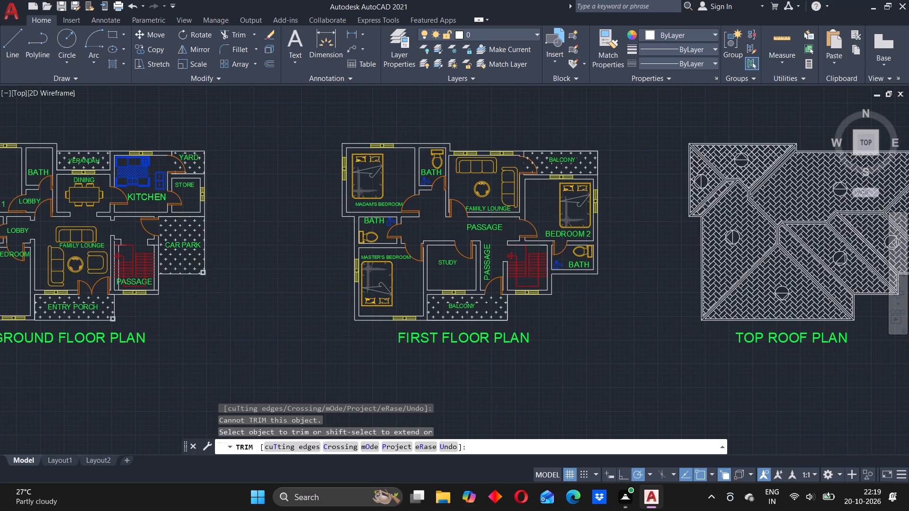
middle_drag(337, 268, 411, 239)
scroll(407, 236, up, 2)
scroll(407, 238, down, 2)
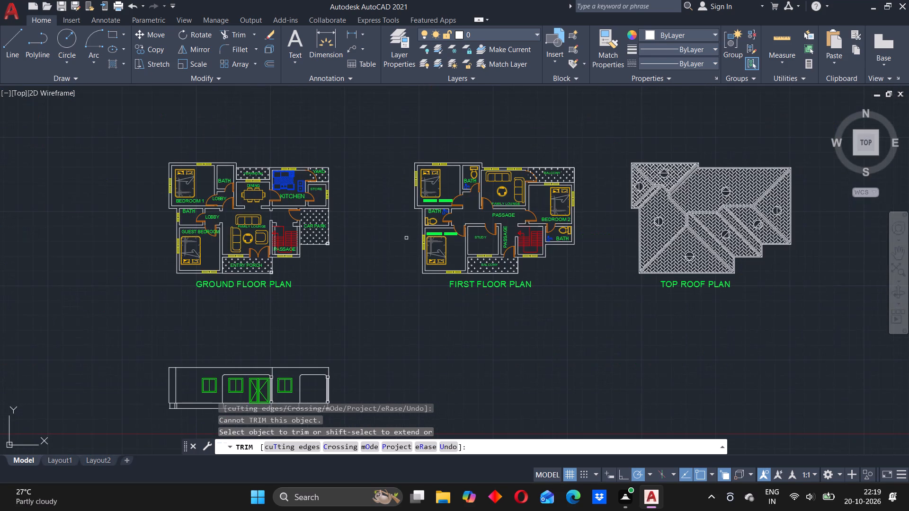
middle_drag(401, 249, 384, 220)
middle_drag(394, 213, 427, 205)
scroll(407, 203, up, 1)
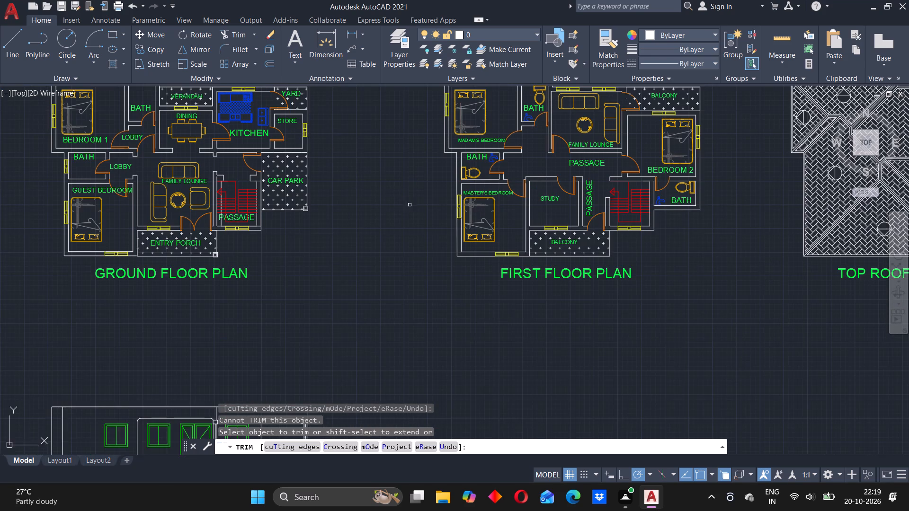
Examine the ground floor and first floor plans side by side, then the first floor's front side around the master's bedroom.
middle_drag(410, 205, 419, 233)
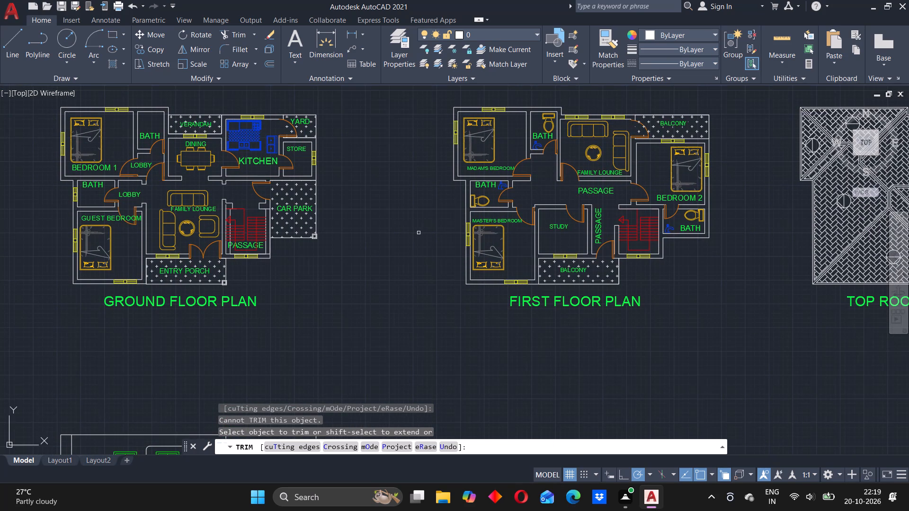
middle_drag(421, 237, 438, 232)
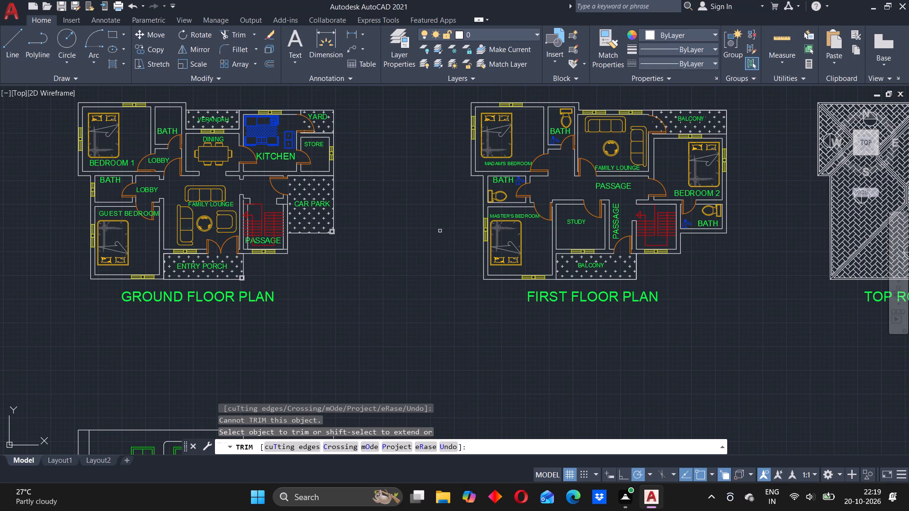
middle_drag(449, 226, 488, 262)
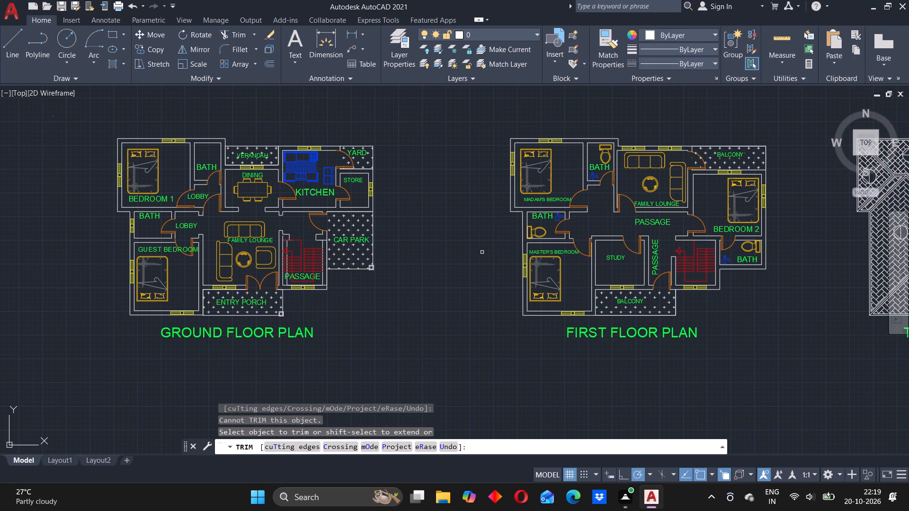
middle_drag(482, 252, 499, 250)
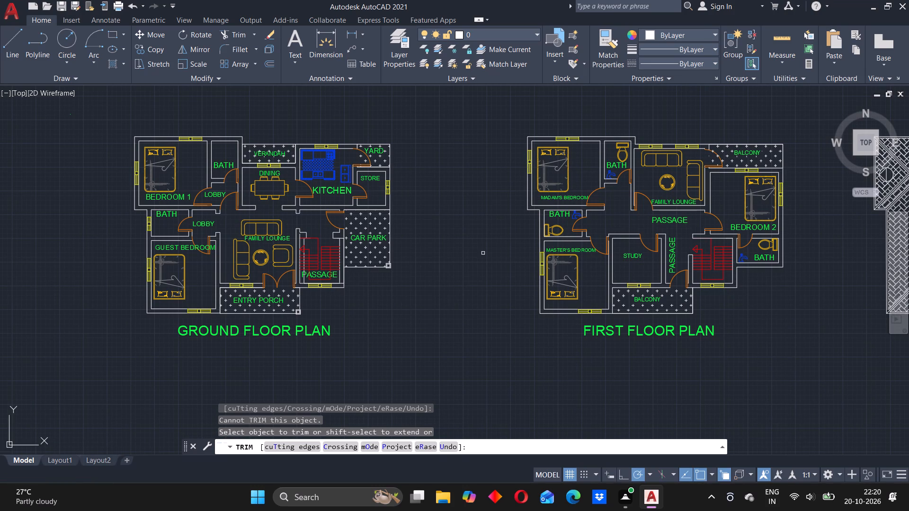
middle_drag(479, 233, 495, 251)
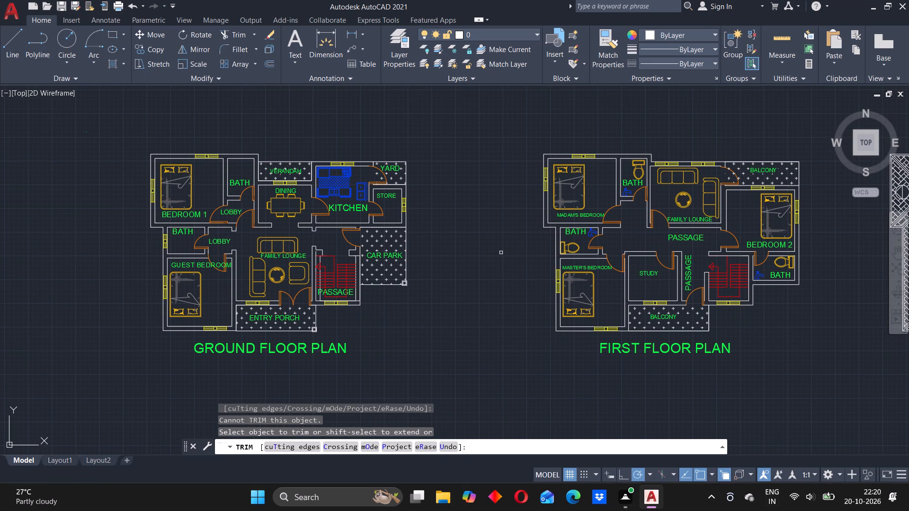
middle_drag(522, 265, 570, 231)
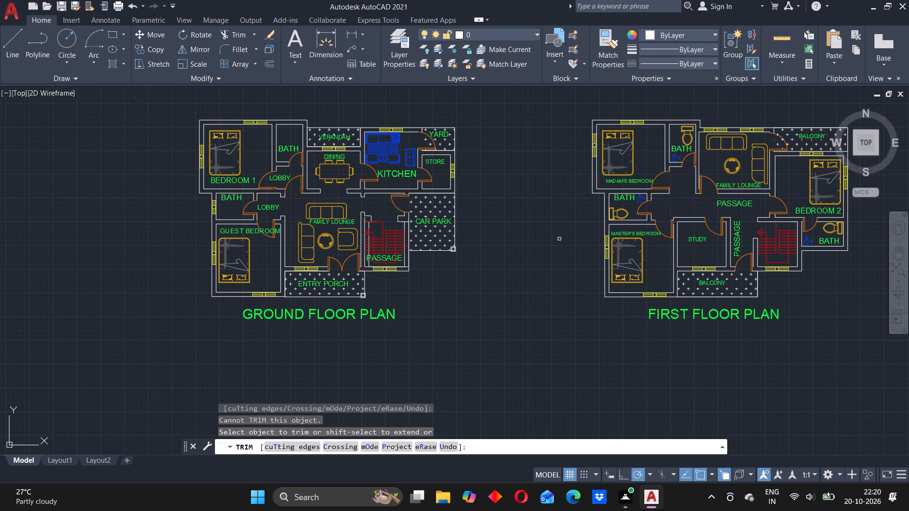
middle_drag(587, 238, 490, 252)
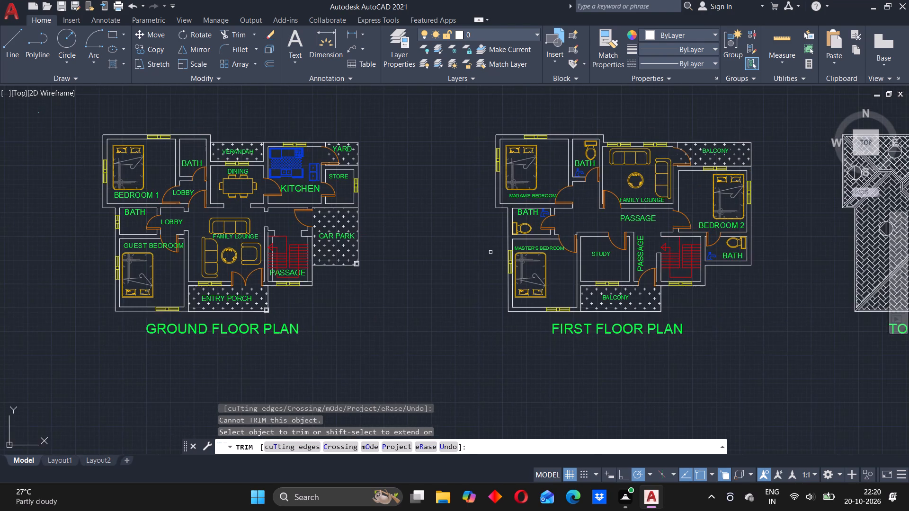
scroll(487, 236, up, 2)
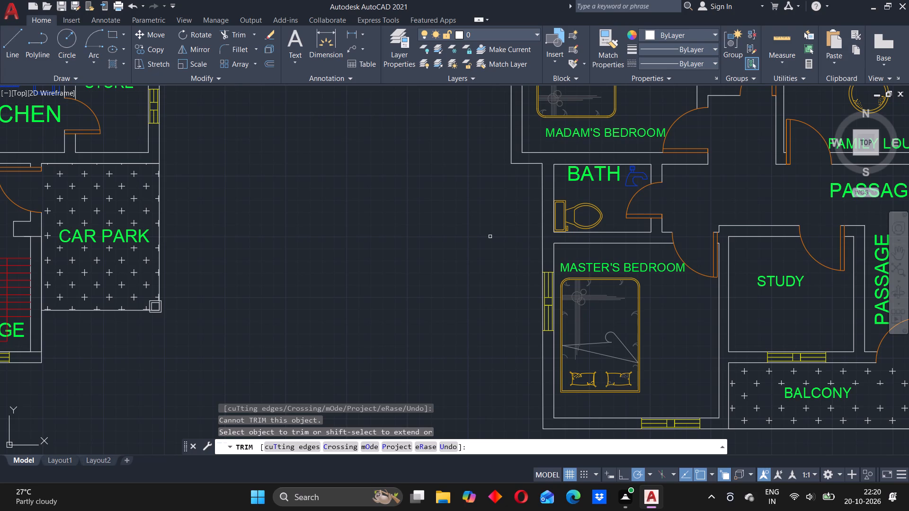
middle_drag(495, 238, 538, 194)
scroll(561, 229, down, 3)
middle_drag(562, 238, 448, 201)
scroll(451, 202, up, 2)
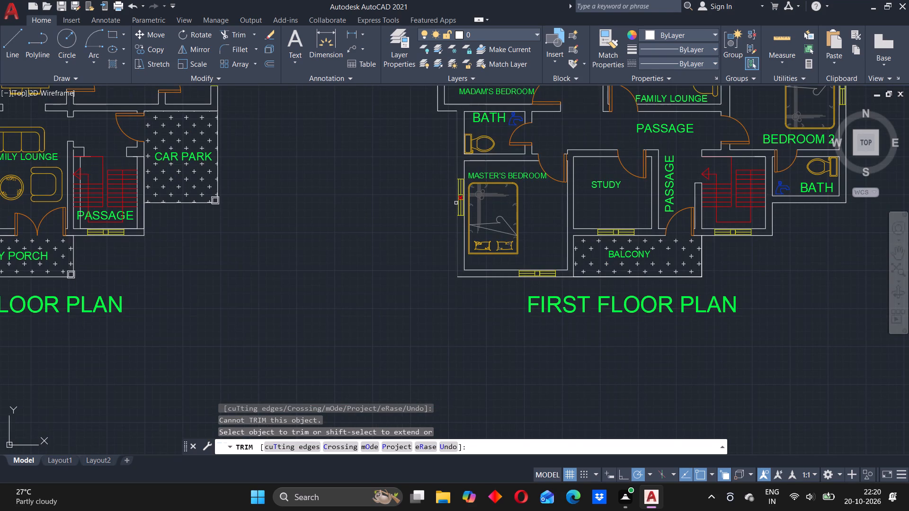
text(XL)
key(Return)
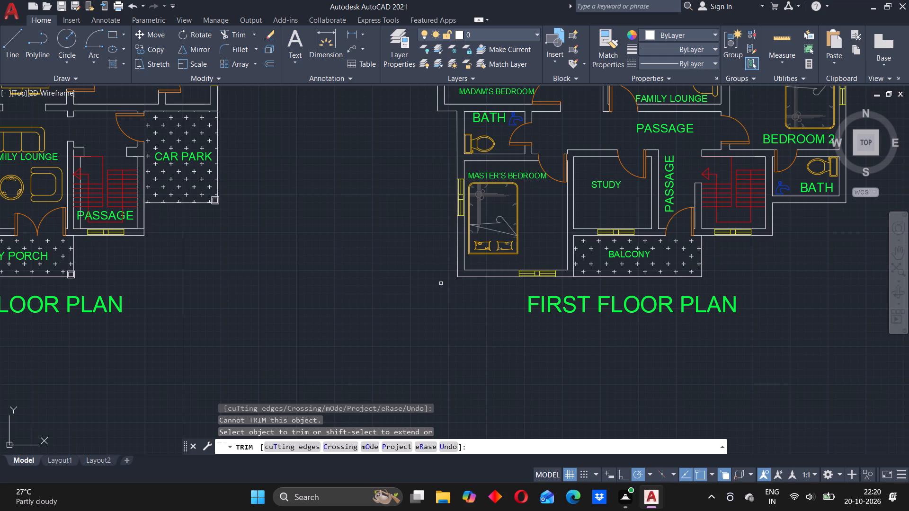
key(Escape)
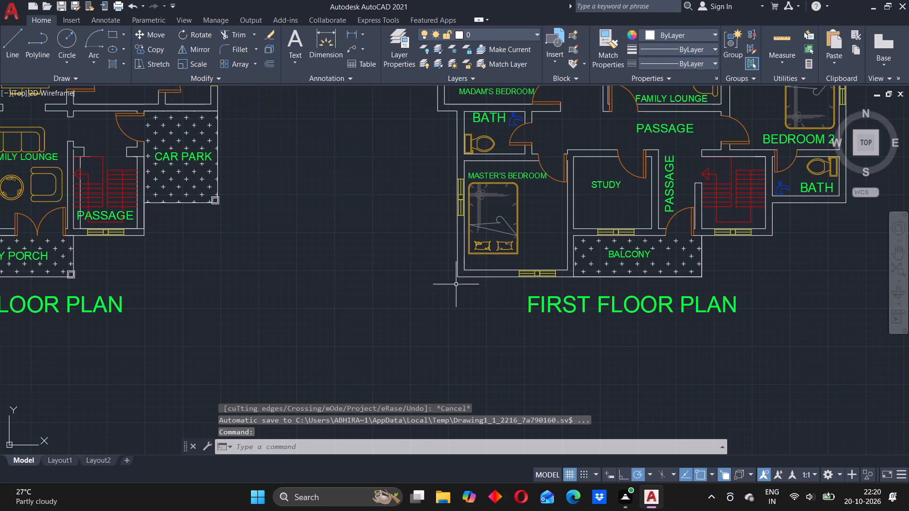
Examine the front side of the first floor plan around the master's bedroom, adjoining bath, study, balcony and staircase.
middle_drag(477, 290, 442, 235)
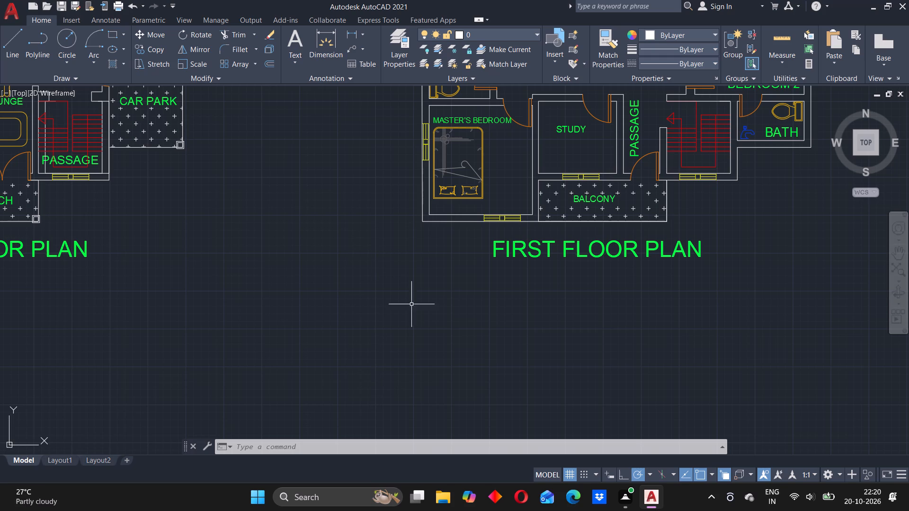
middle_drag(445, 271, 402, 320)
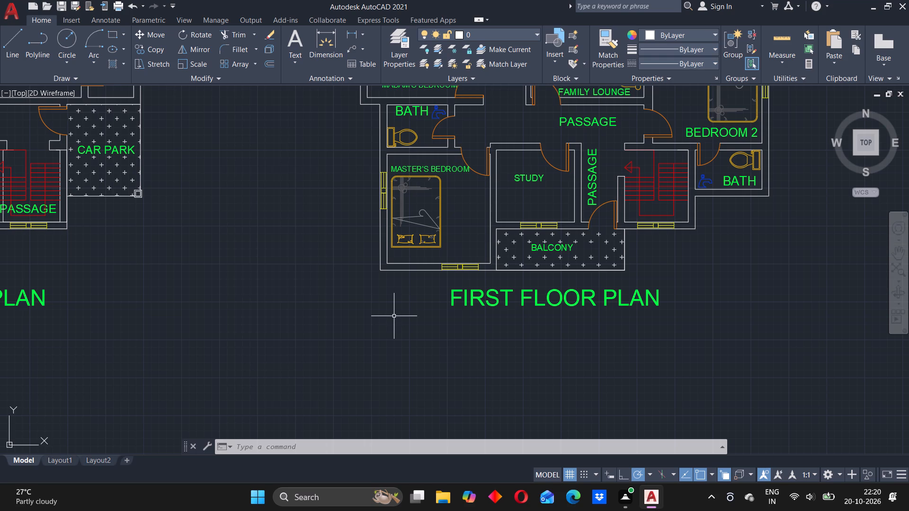
middle_drag(413, 313, 391, 348)
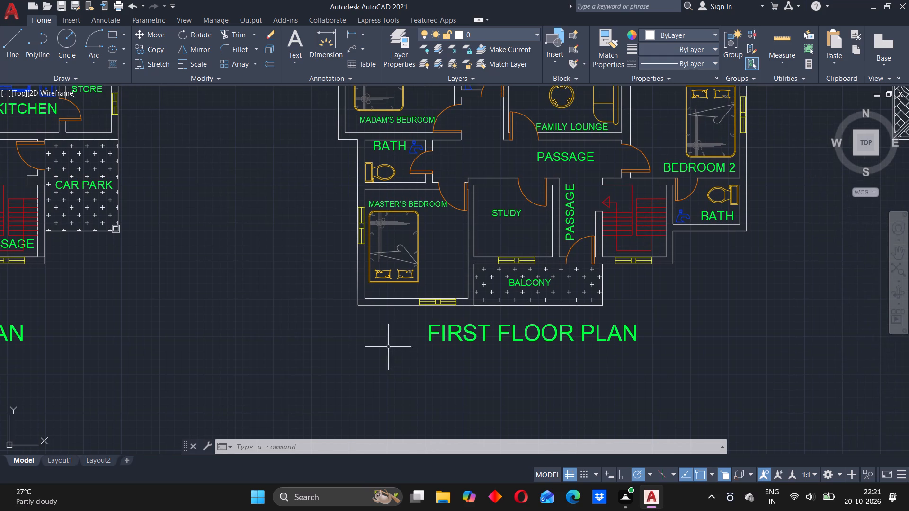
scroll(335, 284, up, 3)
middle_click(341, 287)
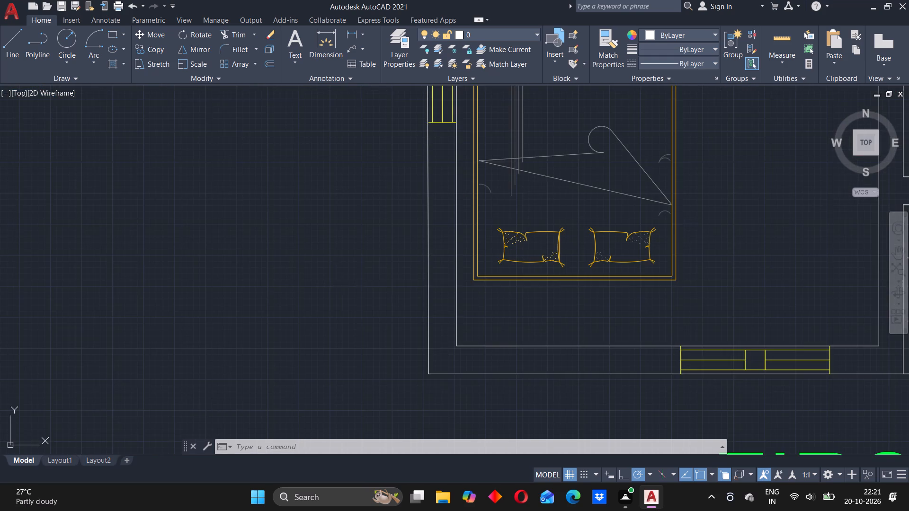
scroll(344, 286, down, 3)
middle_drag(343, 289, 383, 272)
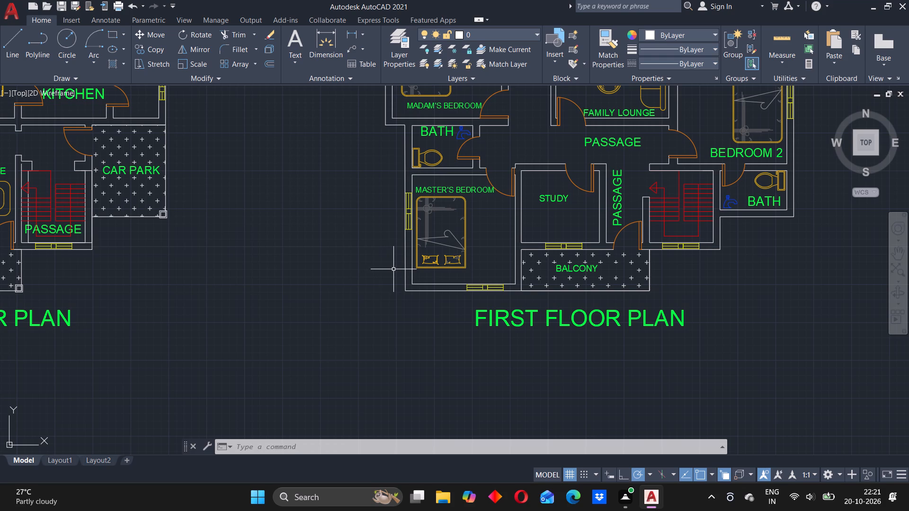
middle_drag(375, 265, 415, 258)
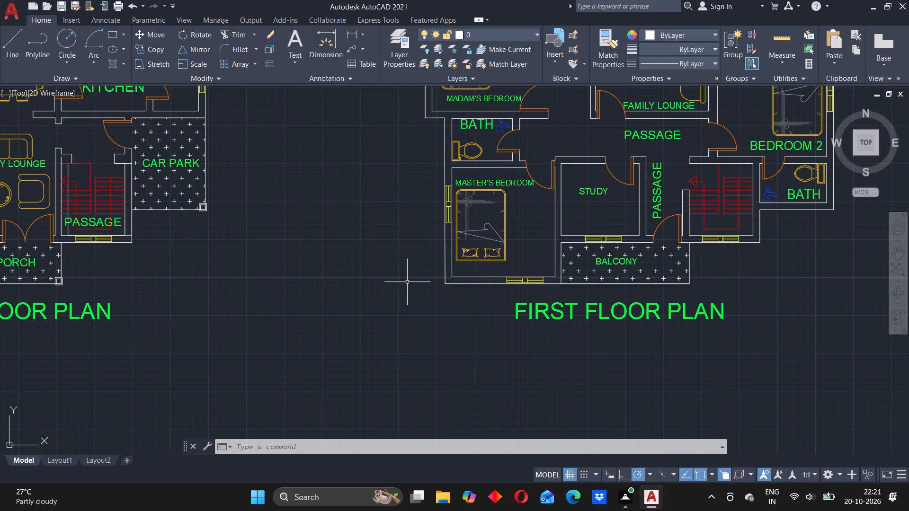
middle_drag(407, 278, 421, 260)
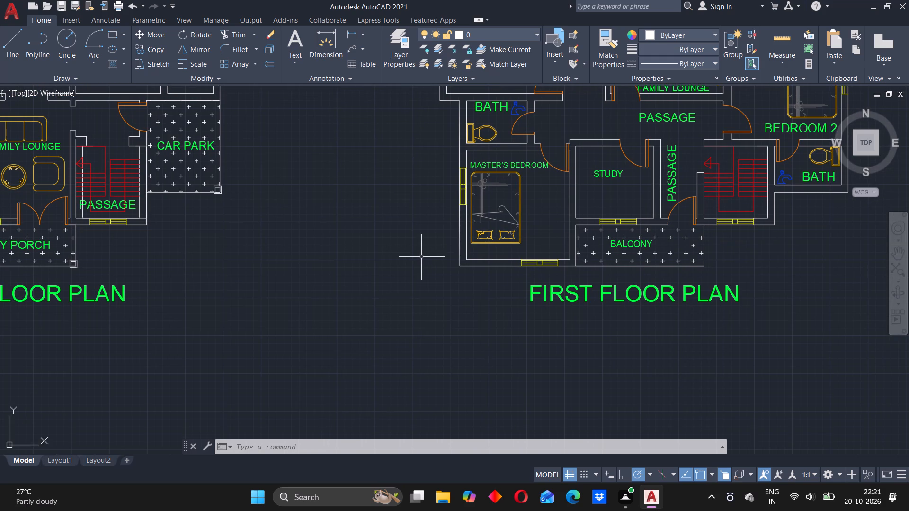
middle_drag(407, 266, 407, 267)
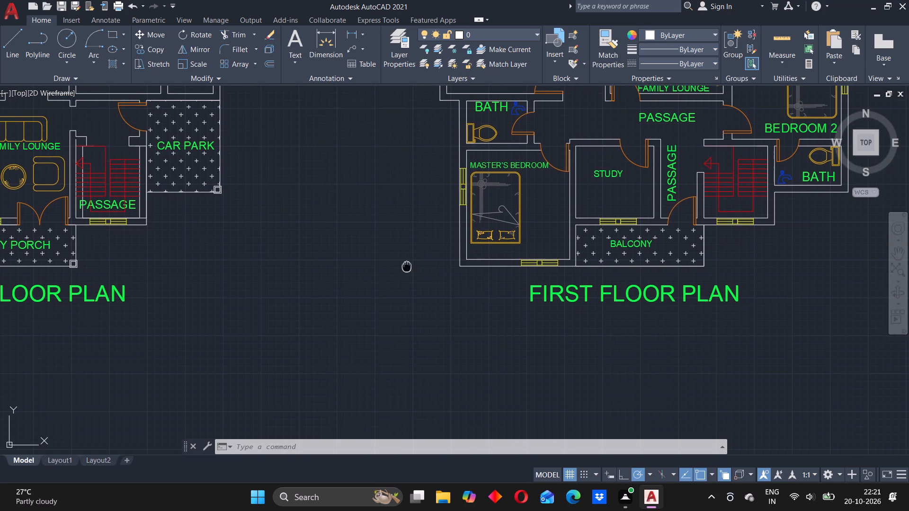
middle_drag(407, 267, 422, 263)
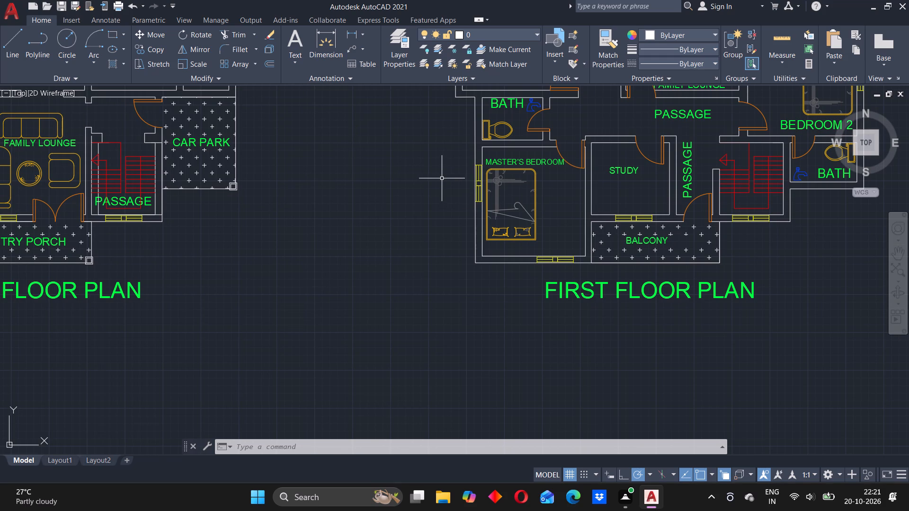
middle_drag(441, 179, 477, 226)
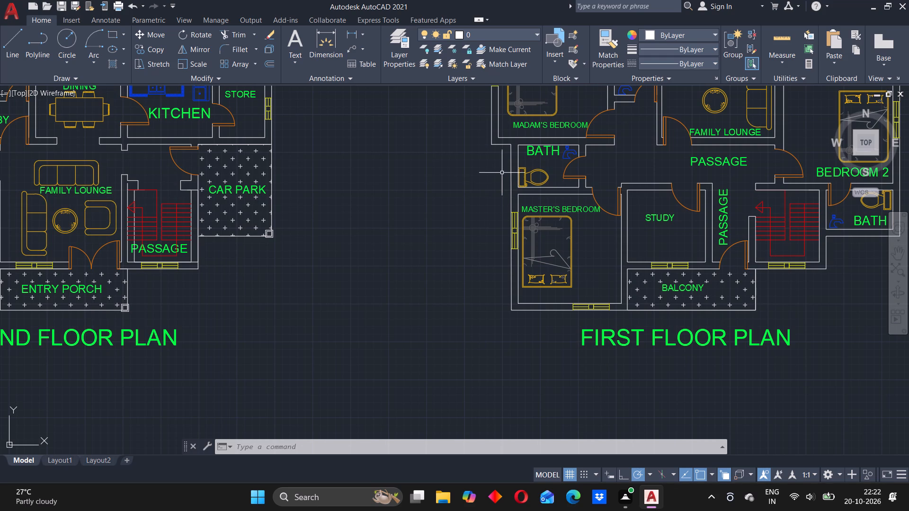
middle_drag(463, 194, 439, 227)
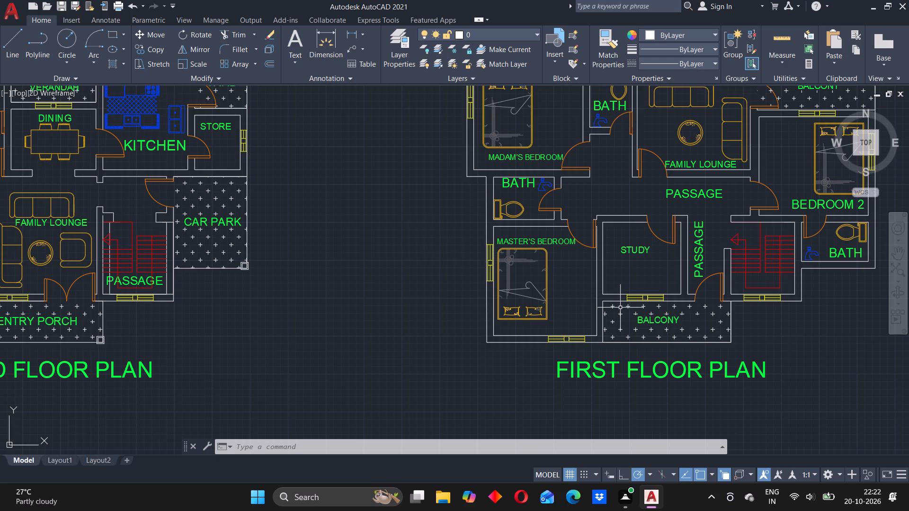
middle_drag(567, 306, 517, 270)
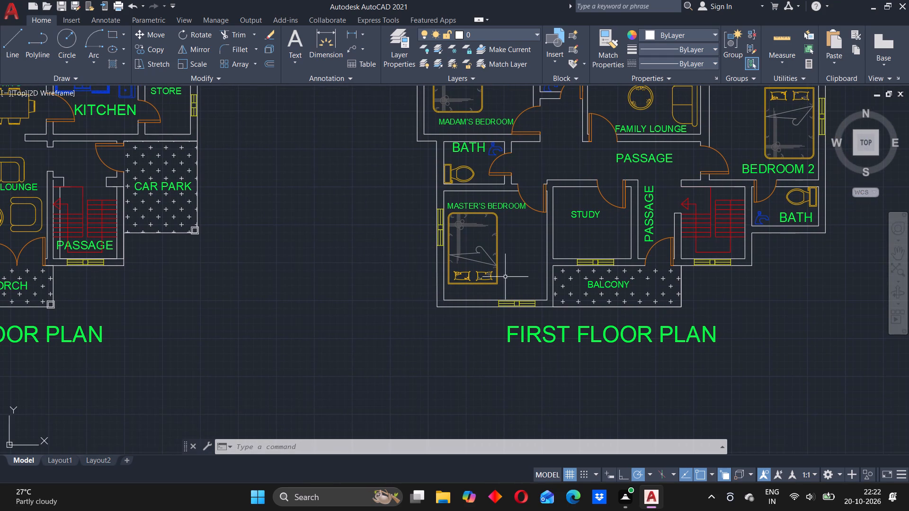
Draw two vertical construction lines through the inner and outer lower-left wall corners of the madam's bedroom on the first floor plan.
middle_drag(505, 277, 507, 258)
scroll(470, 269, up, 2)
middle_drag(447, 273, 462, 247)
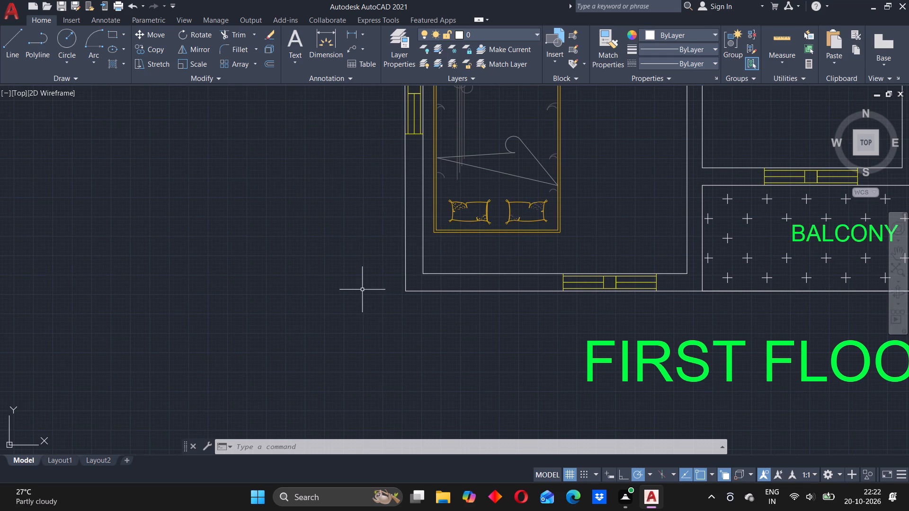
text(XL)
key(Return)
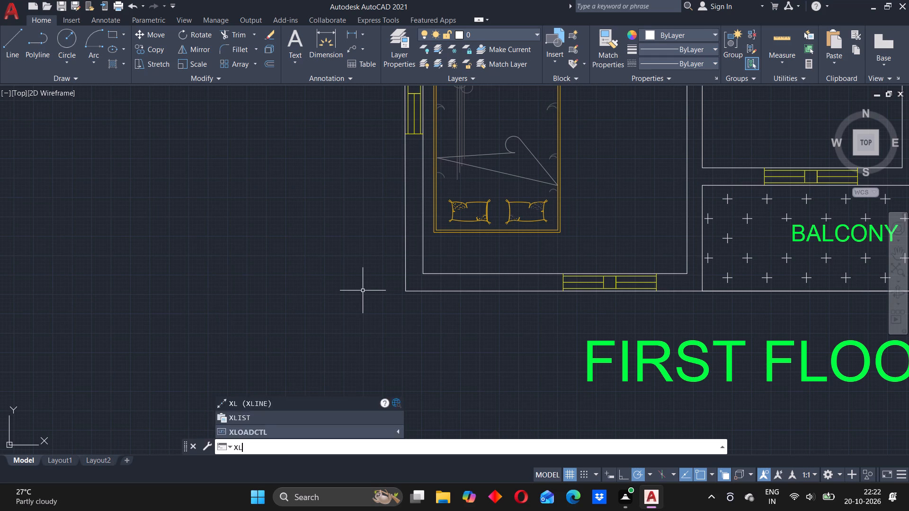
scroll(356, 262, down, 2)
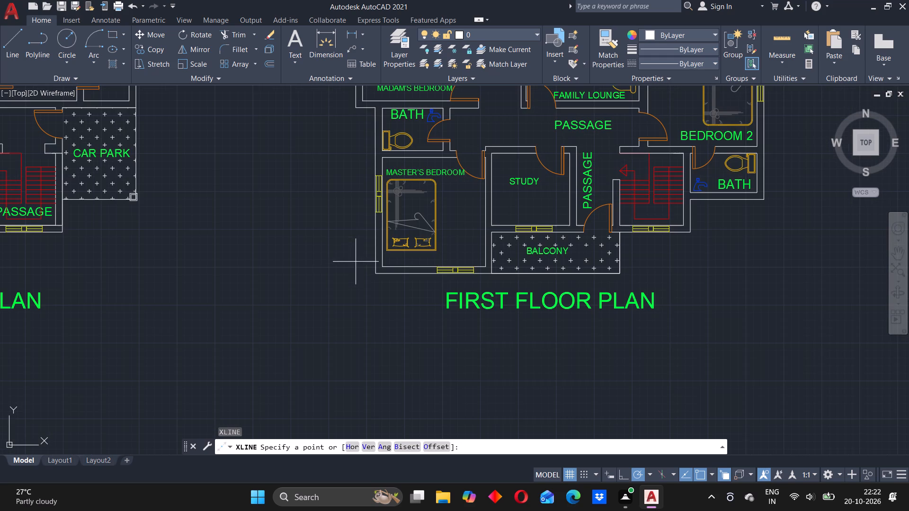
middle_drag(365, 150, 377, 230)
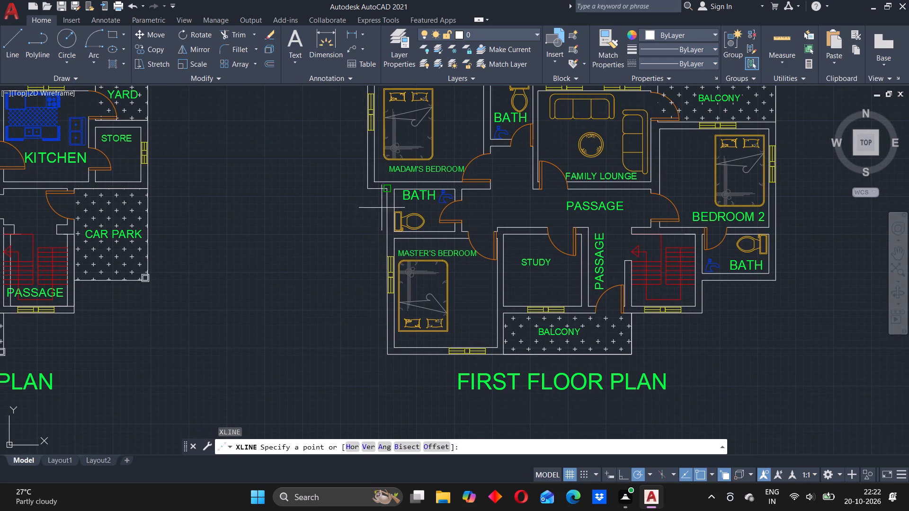
click(374, 178)
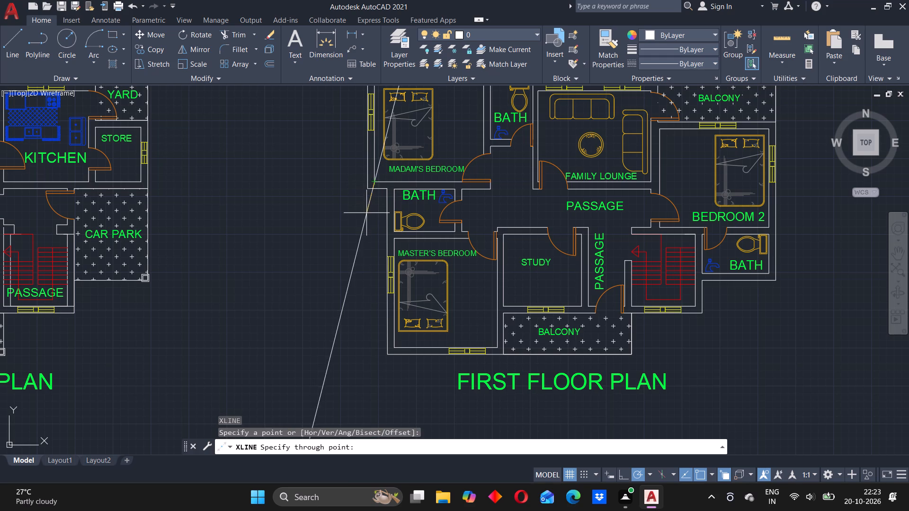
click(371, 243)
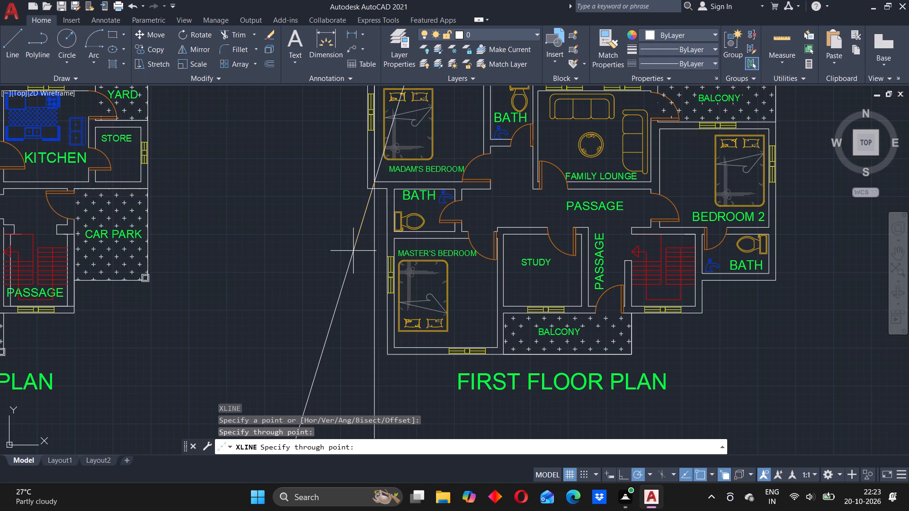
key(Escape)
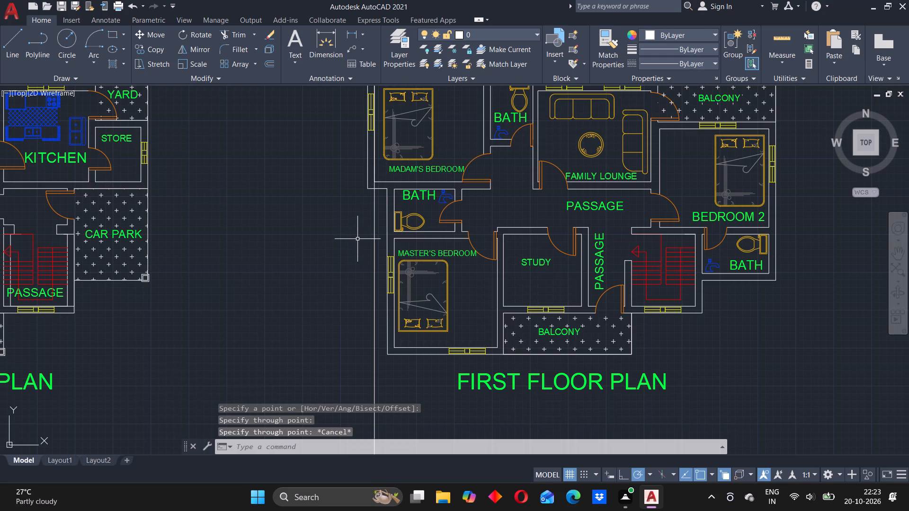
key(Return)
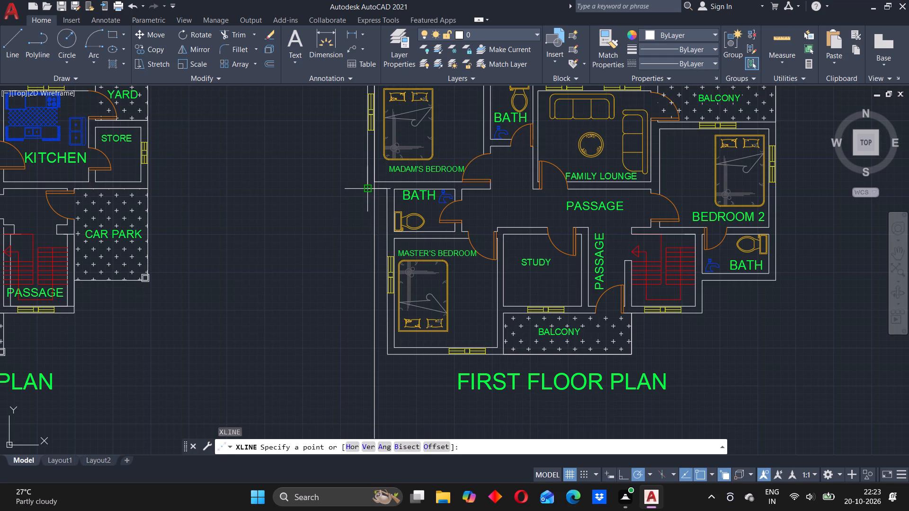
click(368, 192)
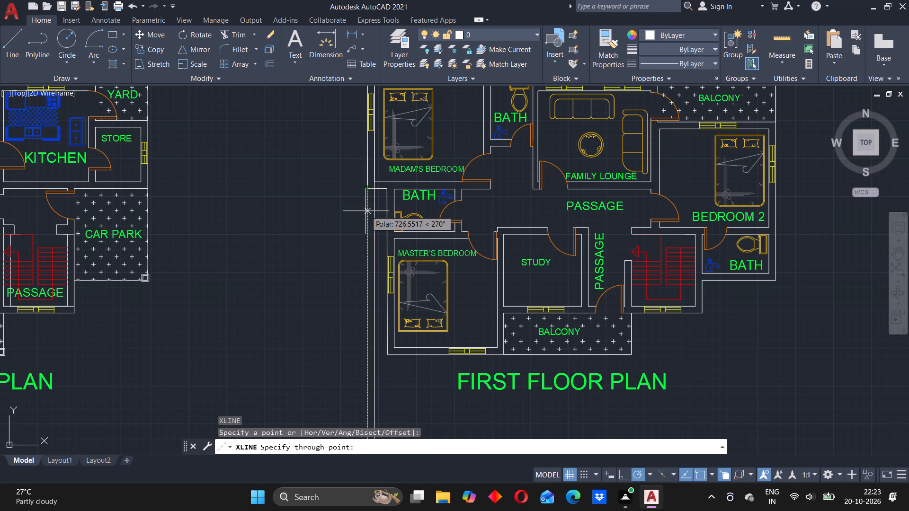
click(365, 211)
key(Escape)
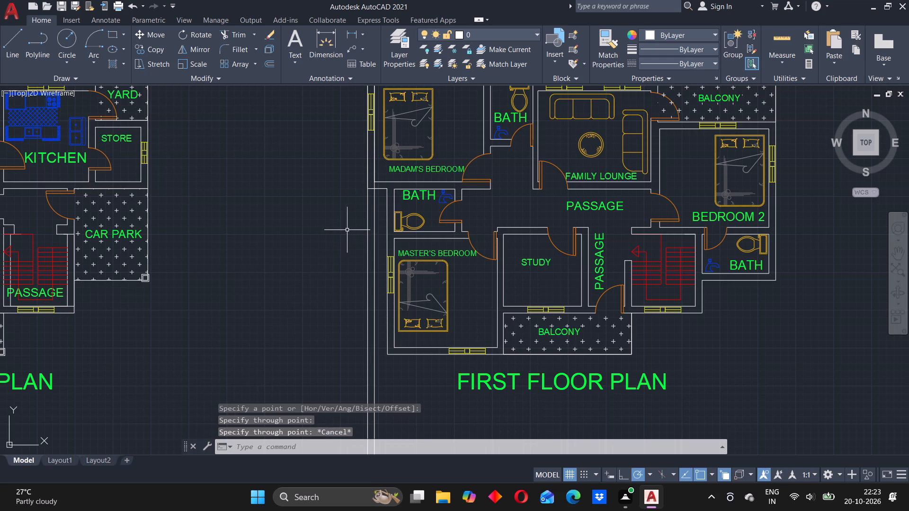
scroll(391, 258, down, 2)
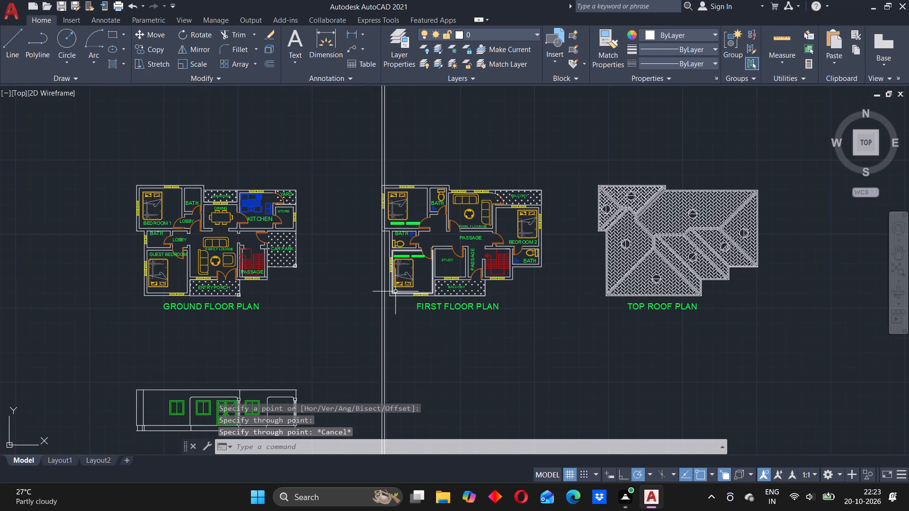
Draw a vertical construction line through the outer lower-left wall corner of the master's bedroom on the first floor plan.
middle_drag(395, 291, 401, 230)
scroll(400, 226, up, 4)
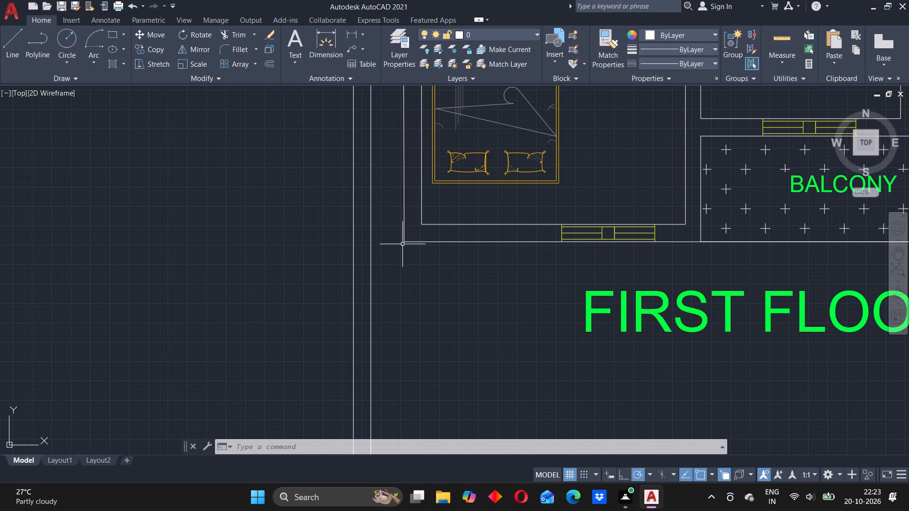
key(Return)
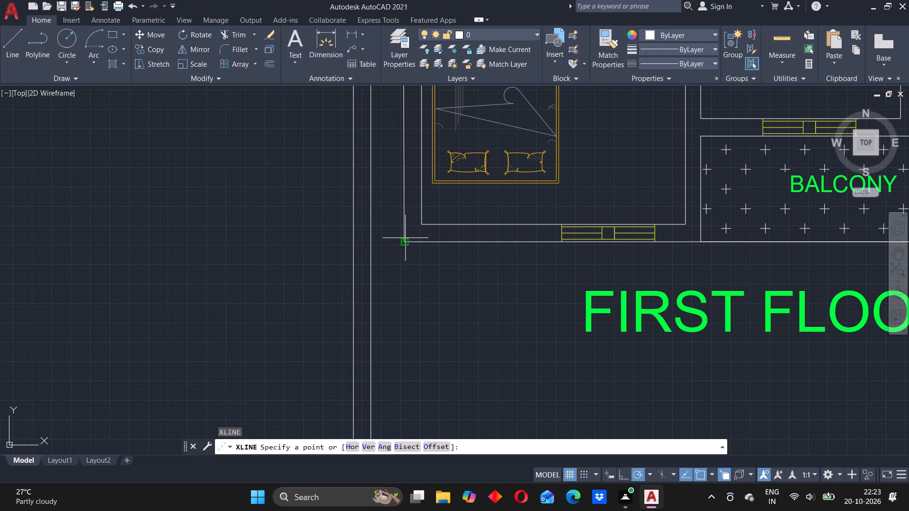
click(402, 243)
click(402, 256)
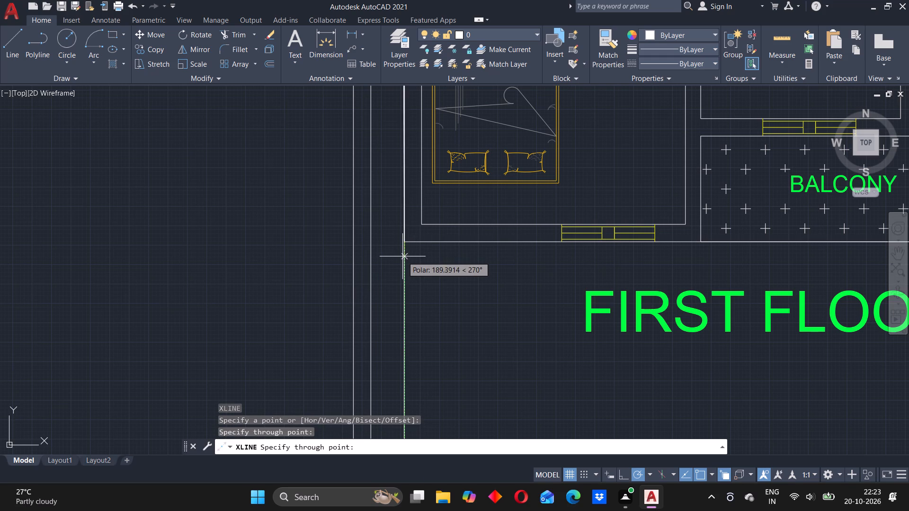
key(Escape)
Draw vertical construction lines through both ends of the front window of the master's bedroom.
key(Return)
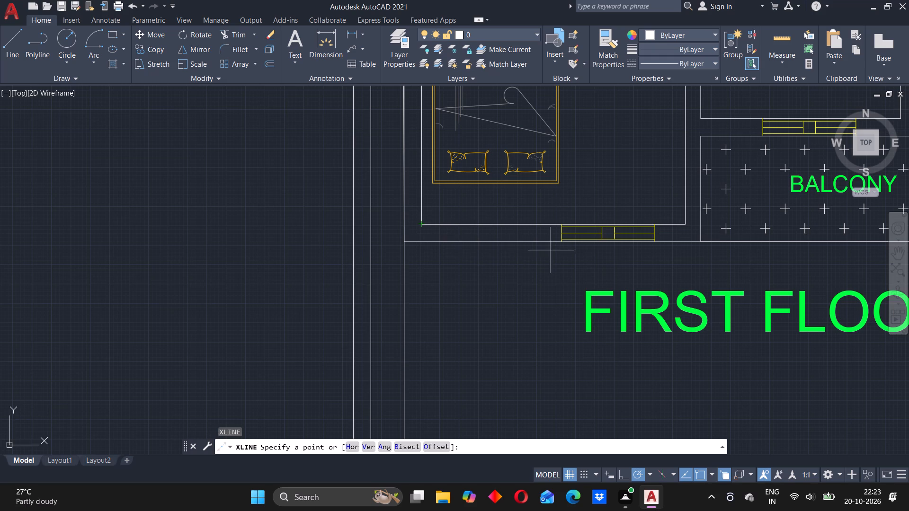
scroll(555, 248, up, 2)
click(570, 232)
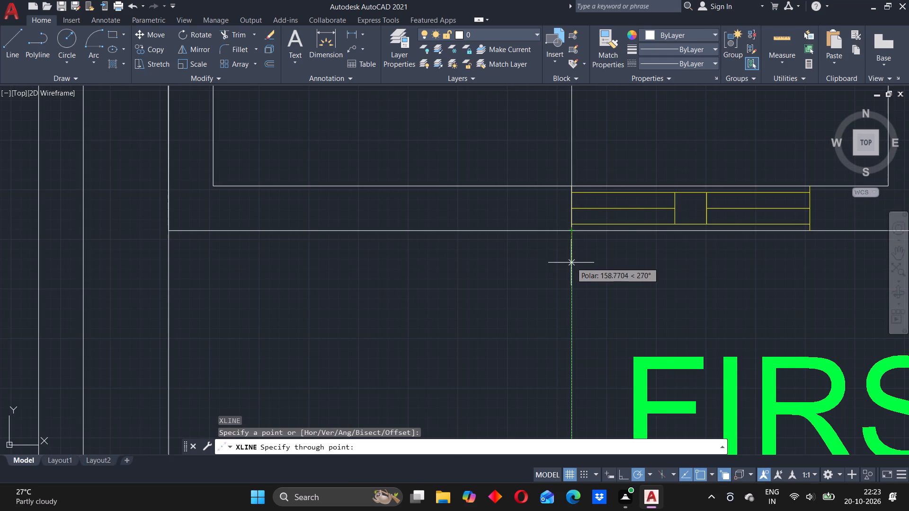
click(570, 264)
key(Escape)
middle_drag(738, 265, 642, 270)
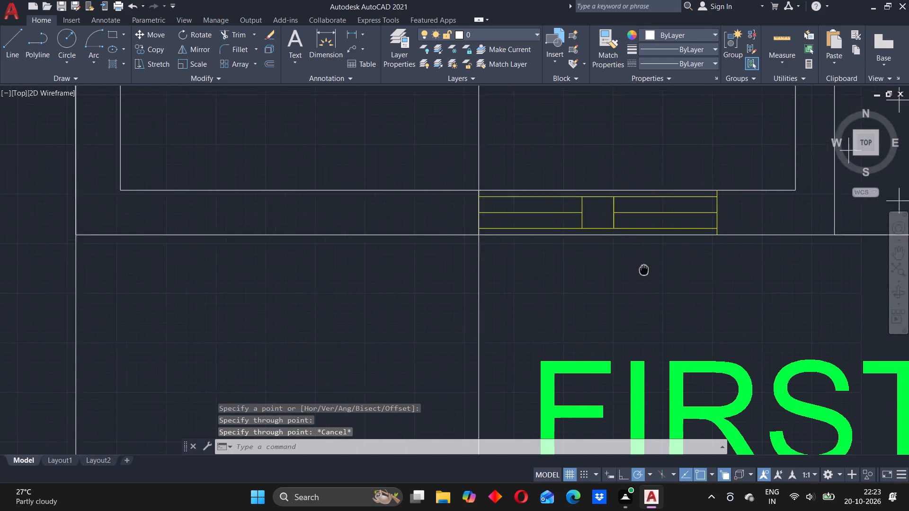
middle_drag(642, 270, 556, 270)
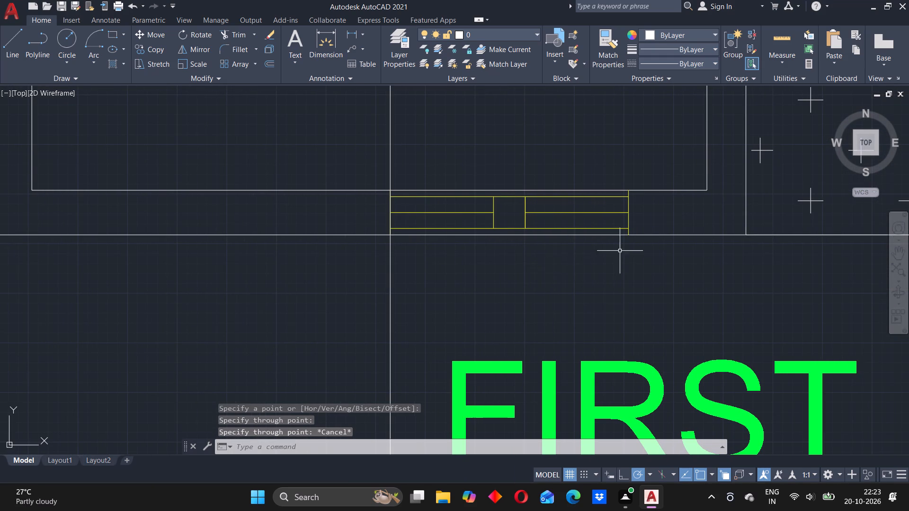
middle_drag(621, 255, 542, 244)
key(Return)
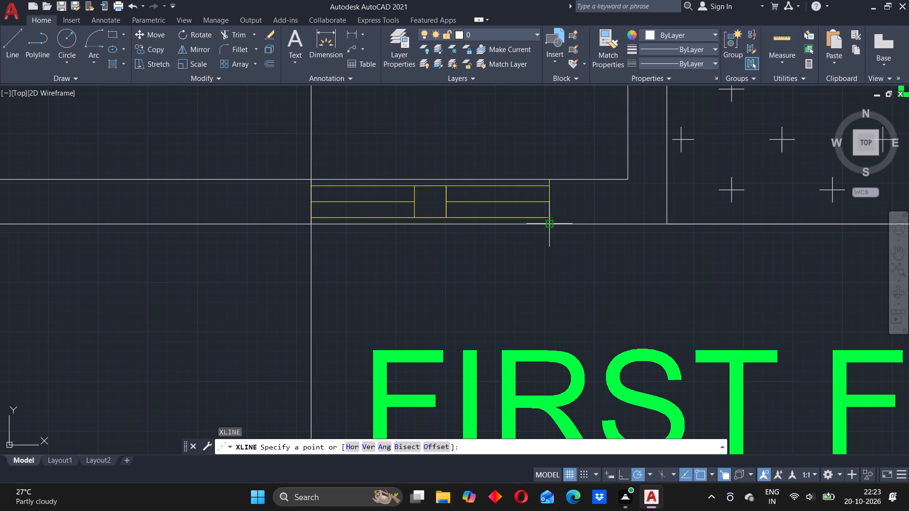
click(548, 224)
click(550, 254)
key(Escape)
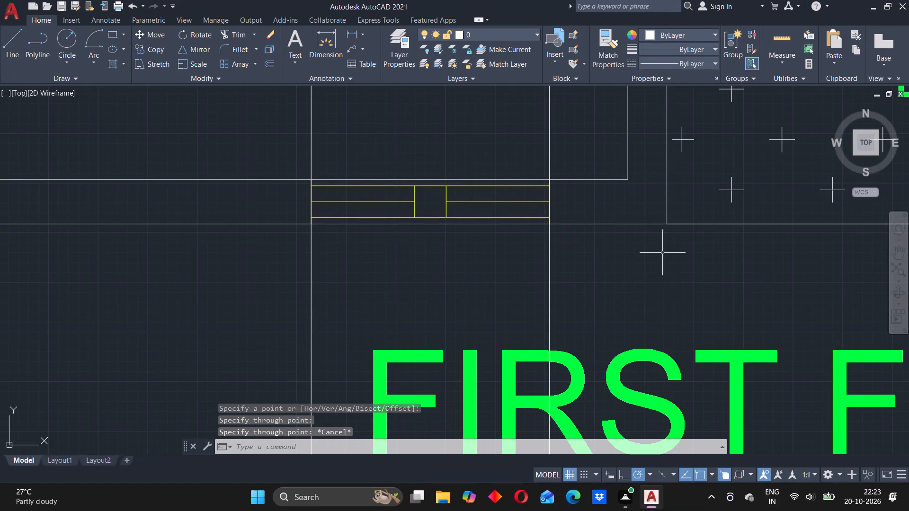
Draw a vertical construction line through the balcony's lower-left corner, where it meets the master's bedroom wall.
middle_drag(662, 254, 596, 258)
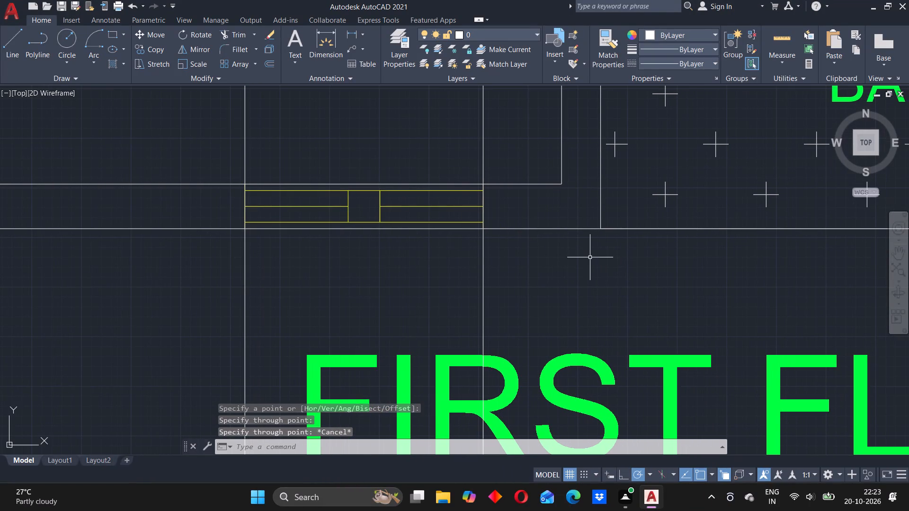
middle_drag(600, 235, 528, 226)
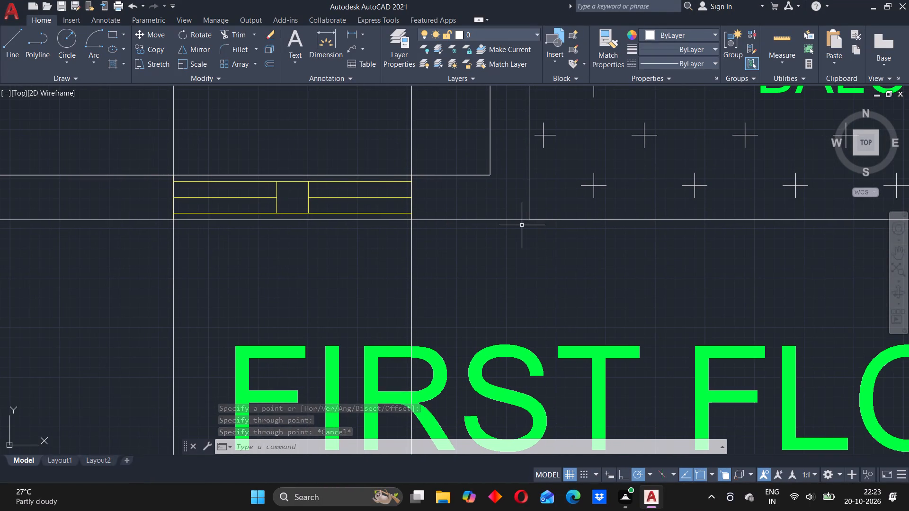
key(Return)
click(528, 221)
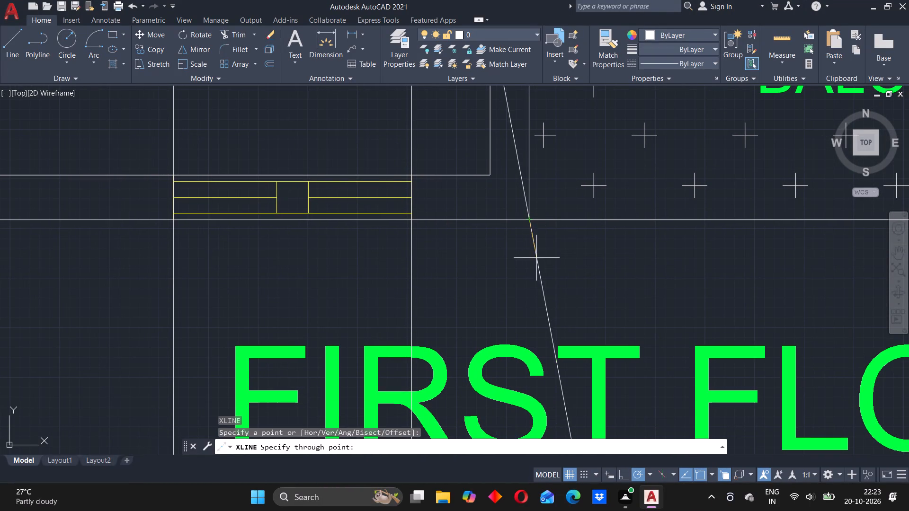
click(526, 260)
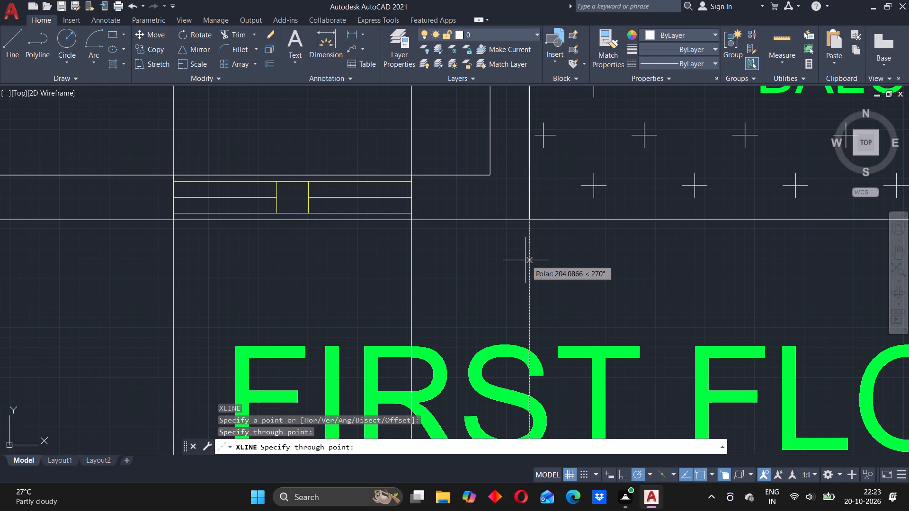
key(Escape)
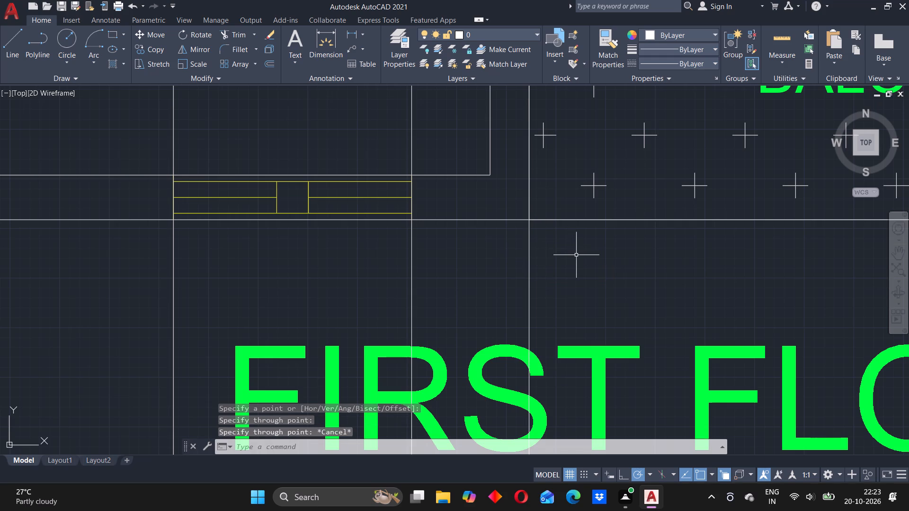
Draw vertical construction lines through both ends of the study window facing the balcony.
scroll(576, 255, down, 1)
middle_drag(606, 262, 400, 250)
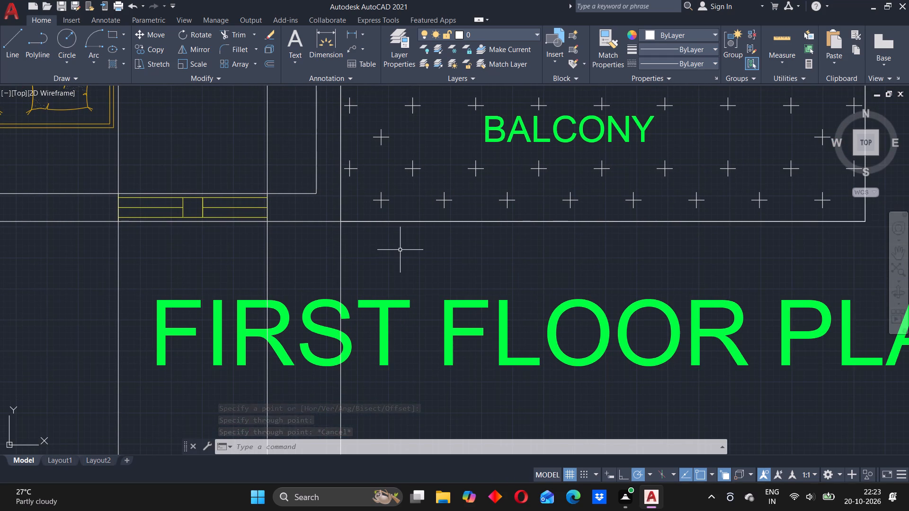
scroll(394, 210, down, 3)
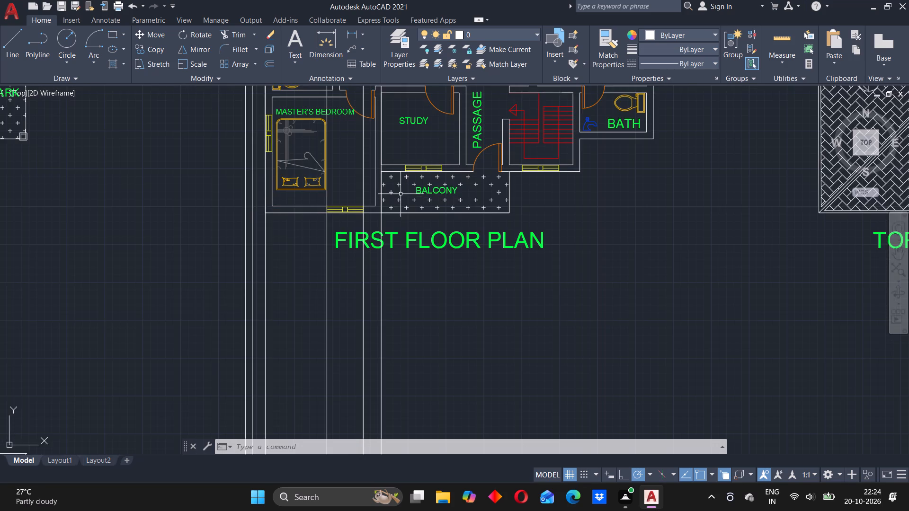
middle_drag(401, 194, 390, 230)
scroll(389, 230, up, 2)
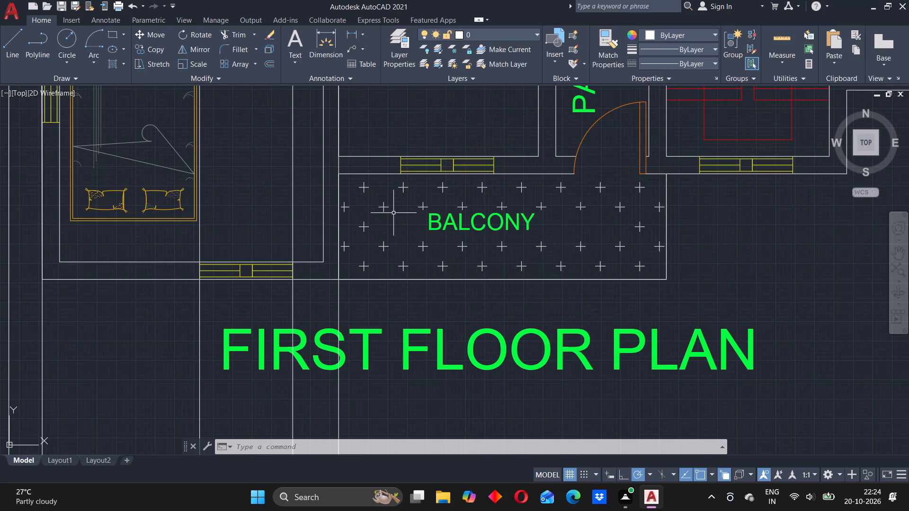
key(Return)
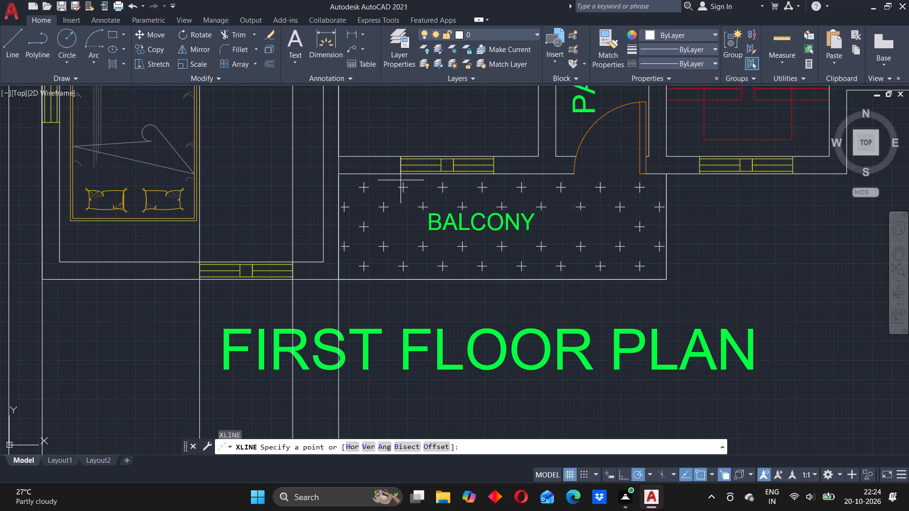
click(401, 177)
click(400, 190)
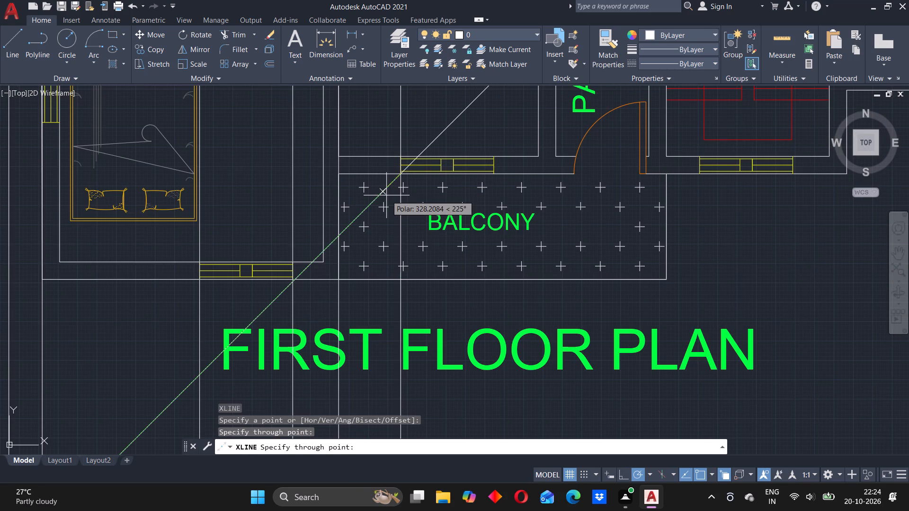
key(Escape)
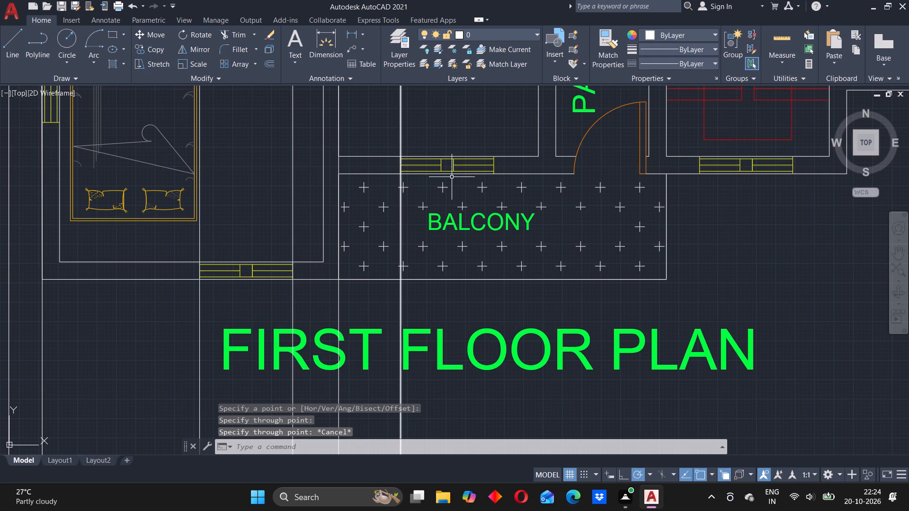
middle_drag(490, 196, 433, 229)
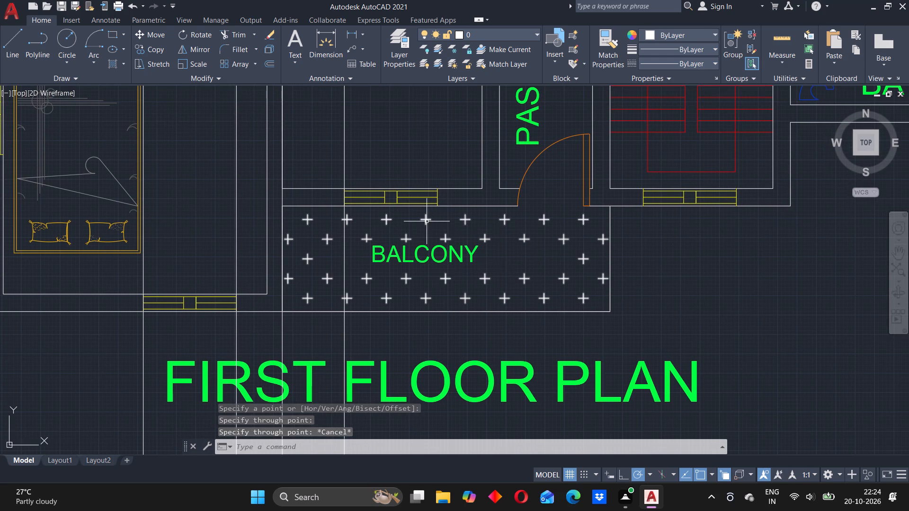
key(Return)
scroll(432, 206, up, 3)
drag(448, 203, 450, 209)
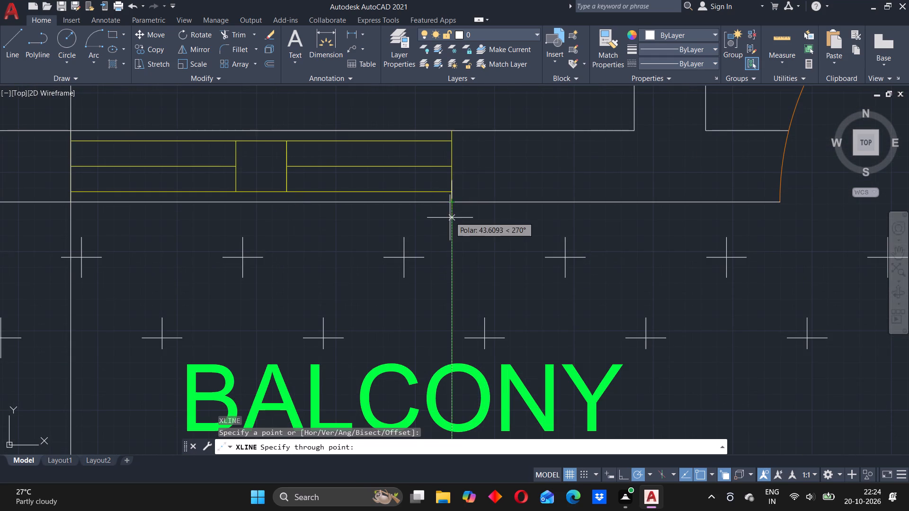
click(450, 222)
key(Escape)
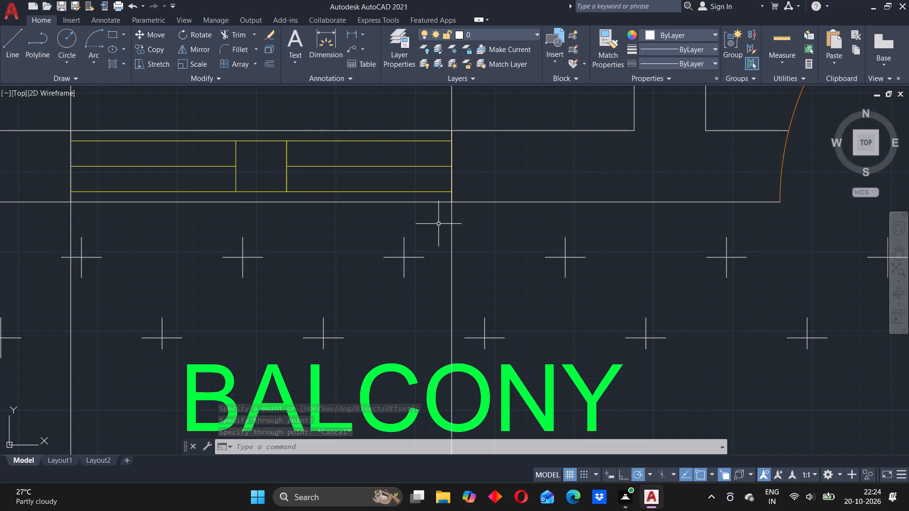
Draw vertical construction lines through the wall ends on both sides of the door opening between passage and balcony.
scroll(604, 138, down, 3)
middle_drag(629, 150, 619, 158)
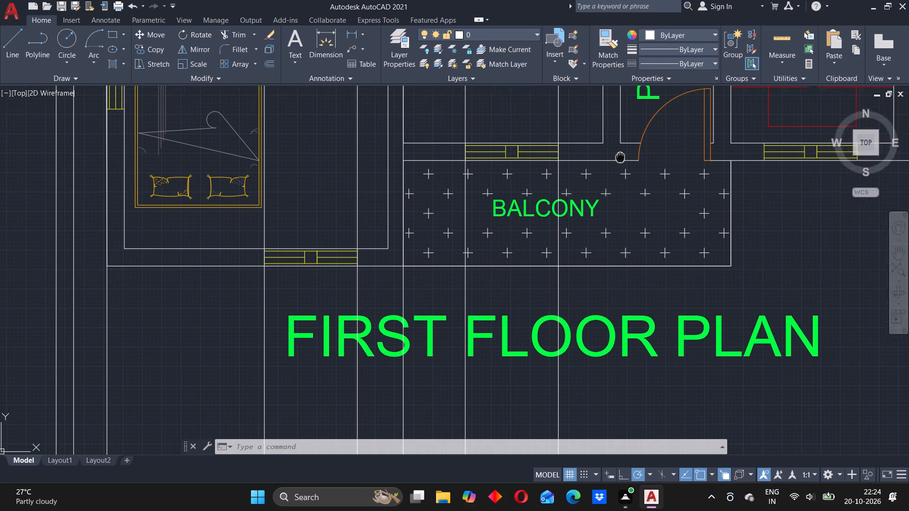
middle_drag(619, 158, 536, 169)
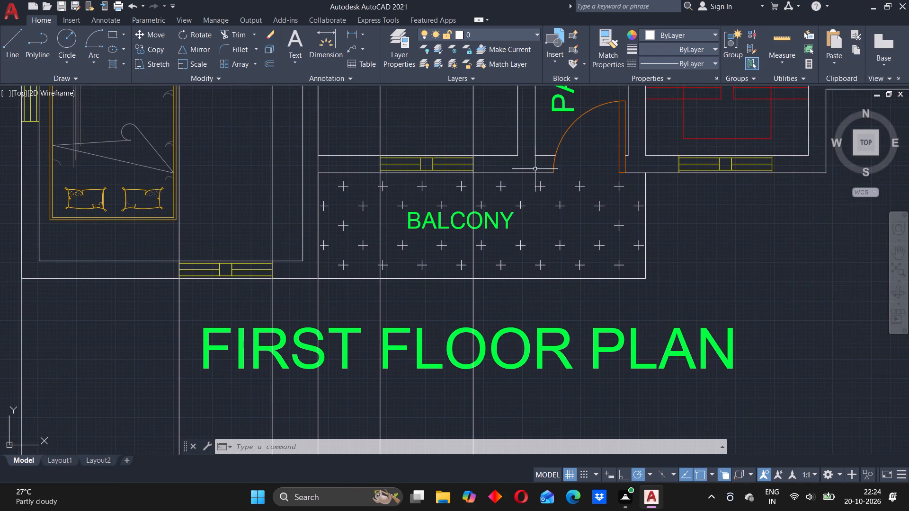
middle_drag(517, 170, 392, 193)
scroll(411, 185, up, 2)
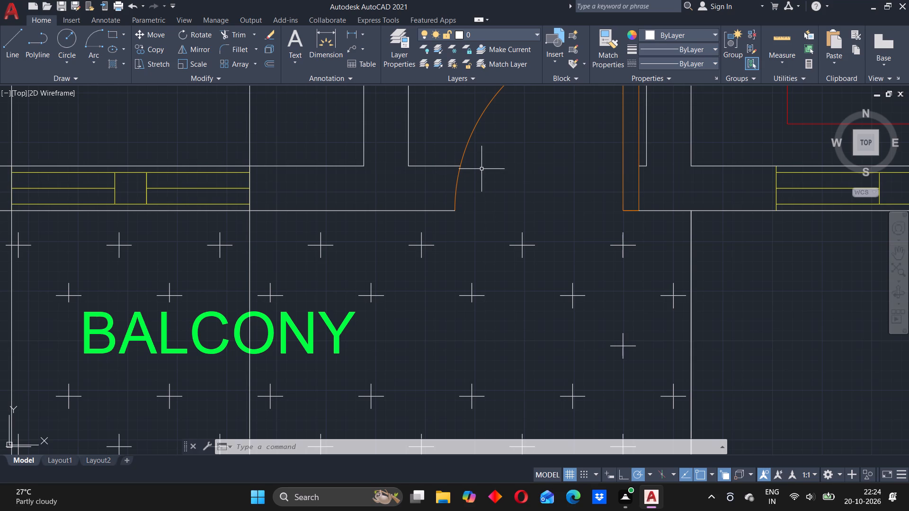
scroll(479, 169, up, 1)
key(Return)
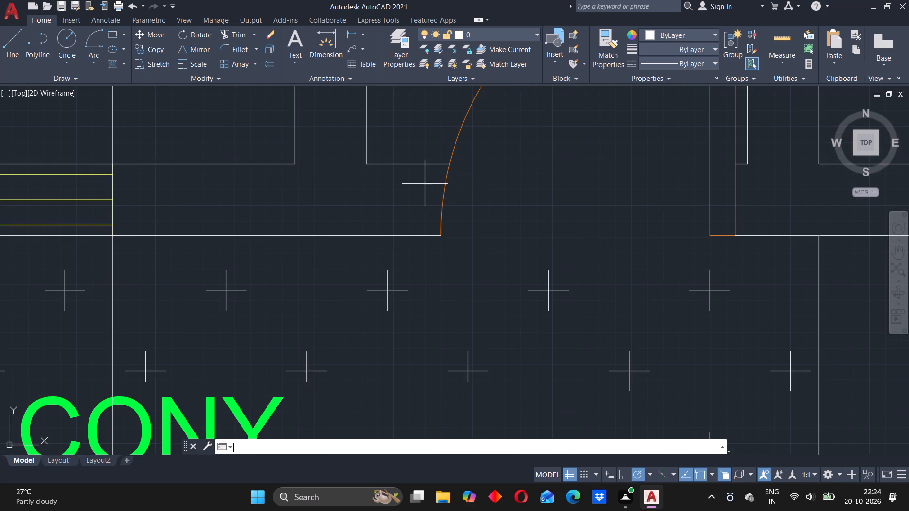
drag(453, 163, 454, 173)
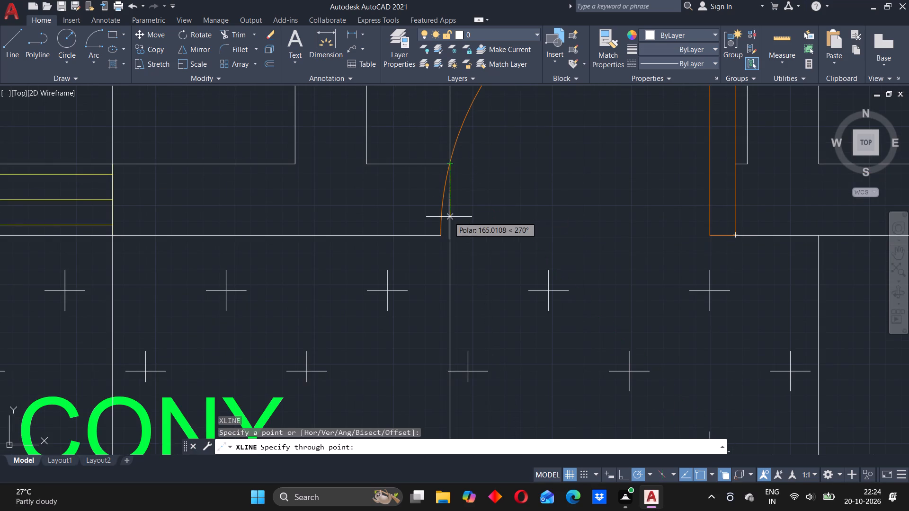
click(449, 217)
key(Escape)
middle_drag(582, 180, 465, 159)
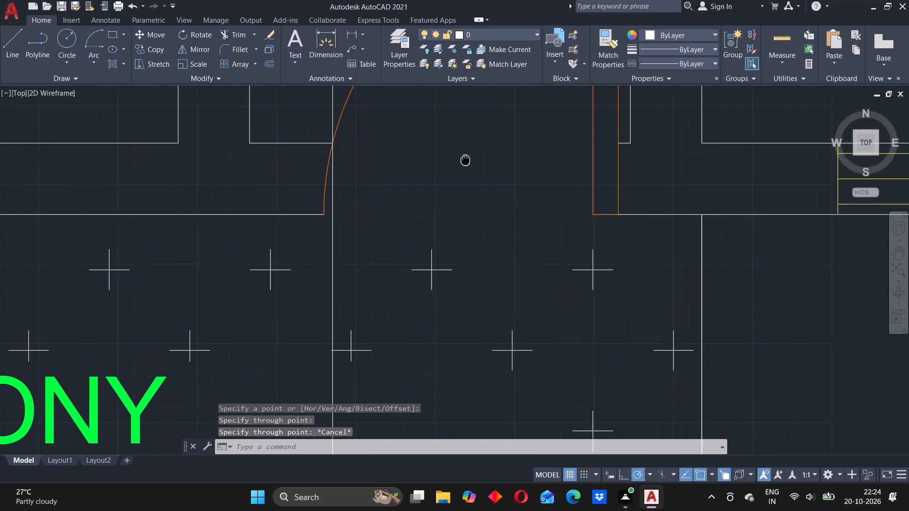
middle_drag(465, 159, 449, 160)
scroll(535, 176, down, 3)
middle_drag(533, 186, 467, 204)
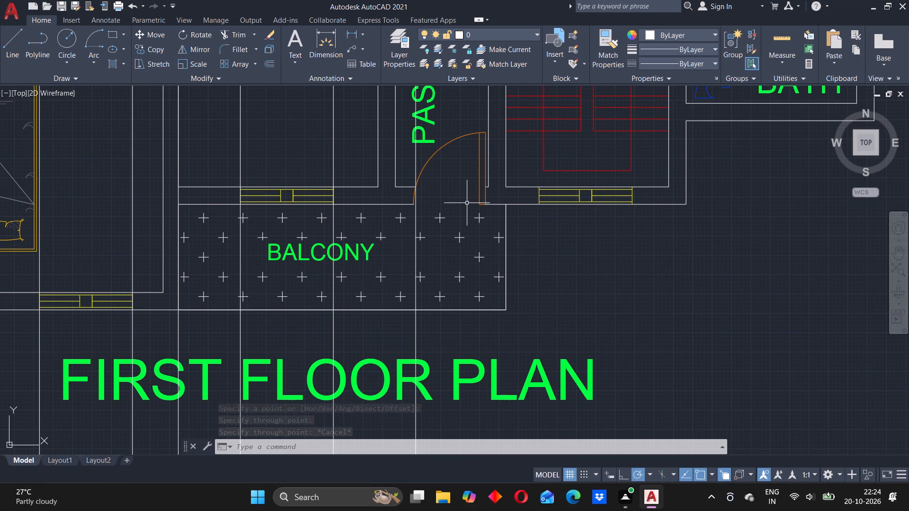
key(Return)
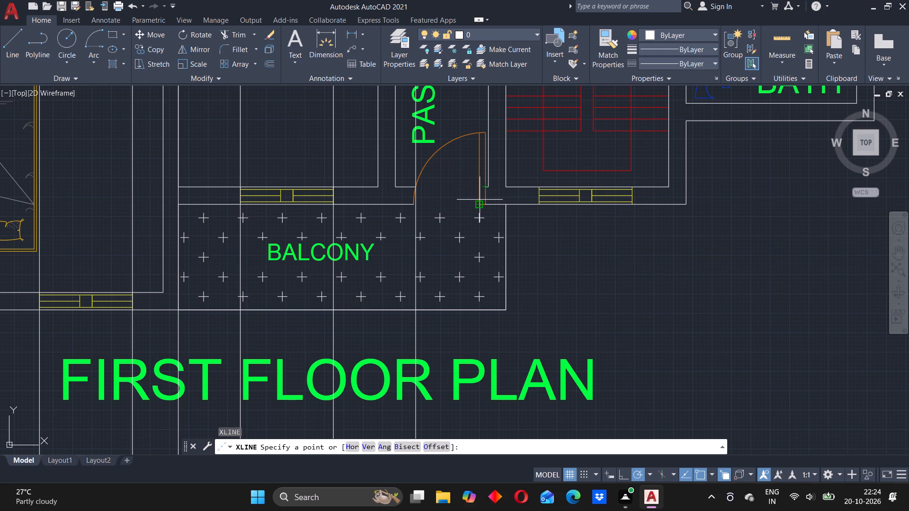
scroll(508, 195, up, 1)
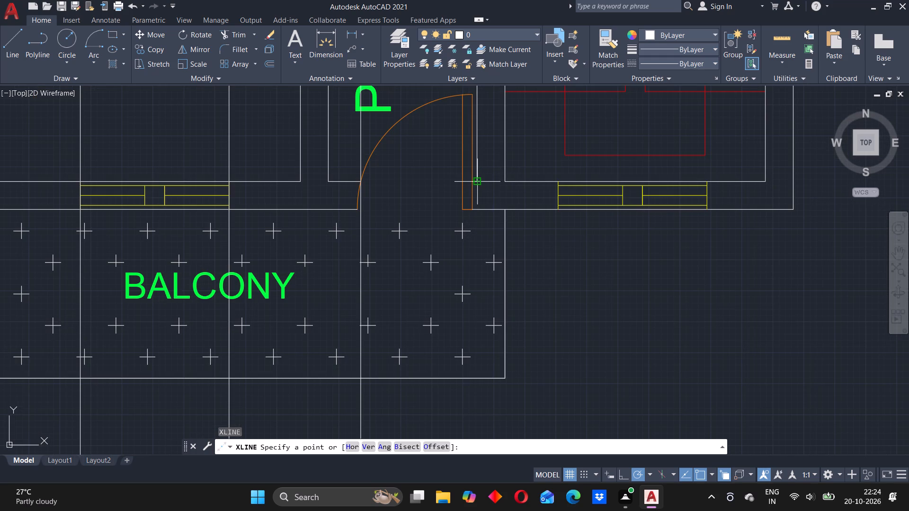
click(476, 184)
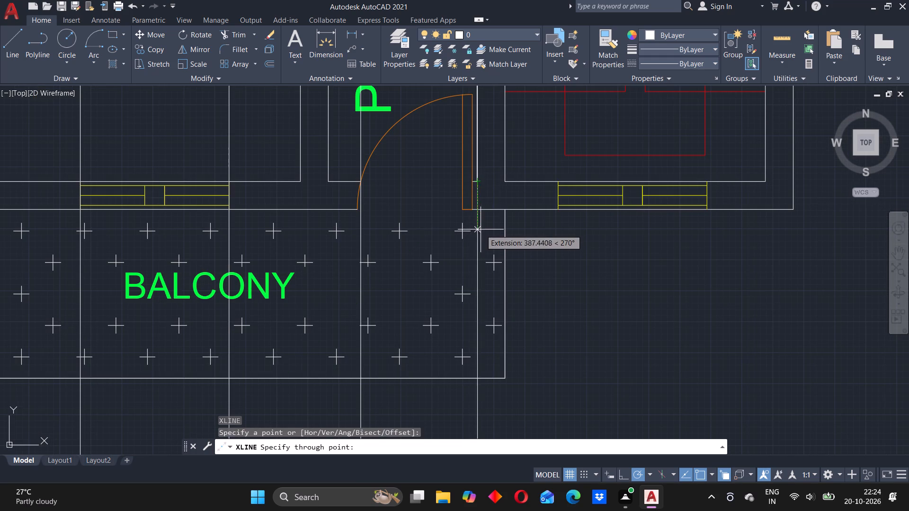
click(479, 232)
key(Escape)
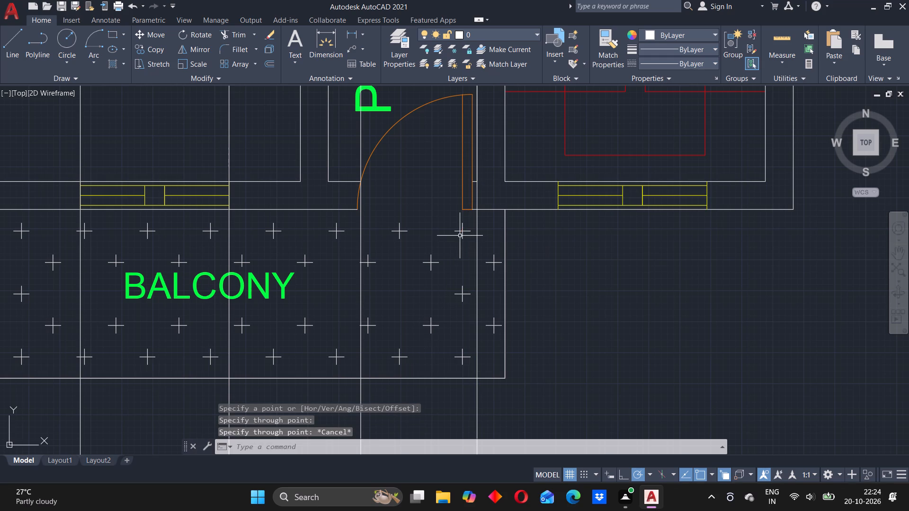
scroll(410, 243, down, 3)
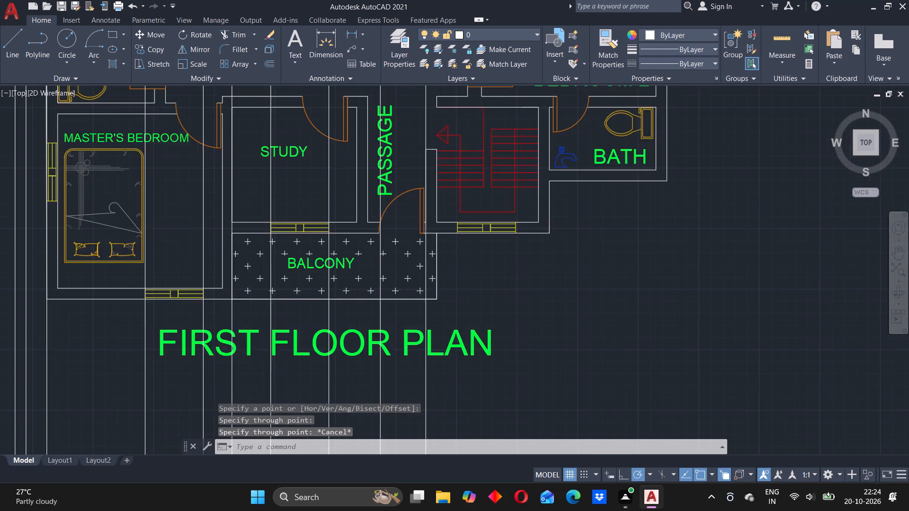
Copy the double-square column from the entry porch's outer corner on the ground floor plan to the matching balcony corner on the first floor plan.
scroll(350, 257, down, 2)
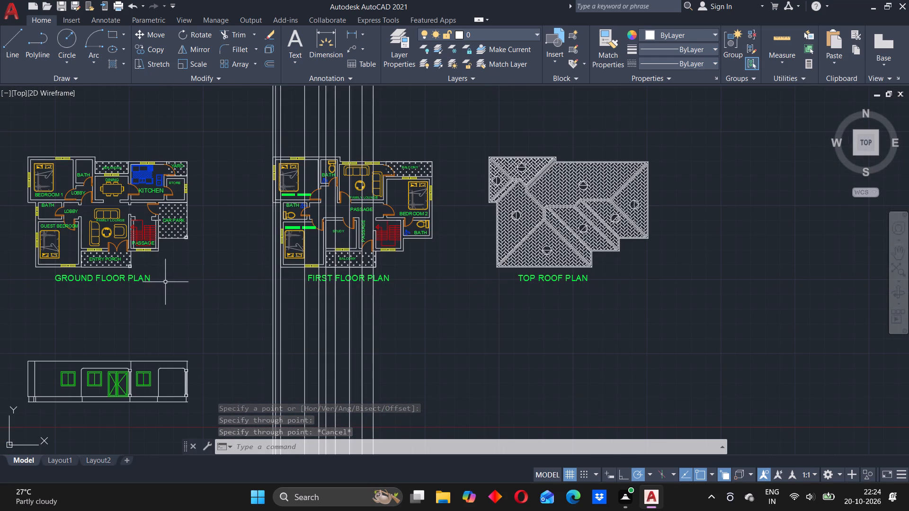
middle_drag(167, 282, 274, 253)
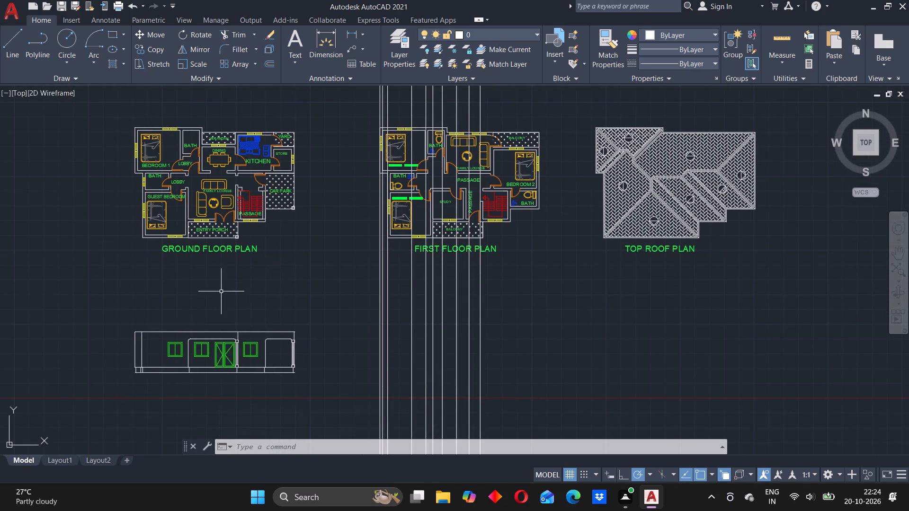
scroll(221, 291, up, 2)
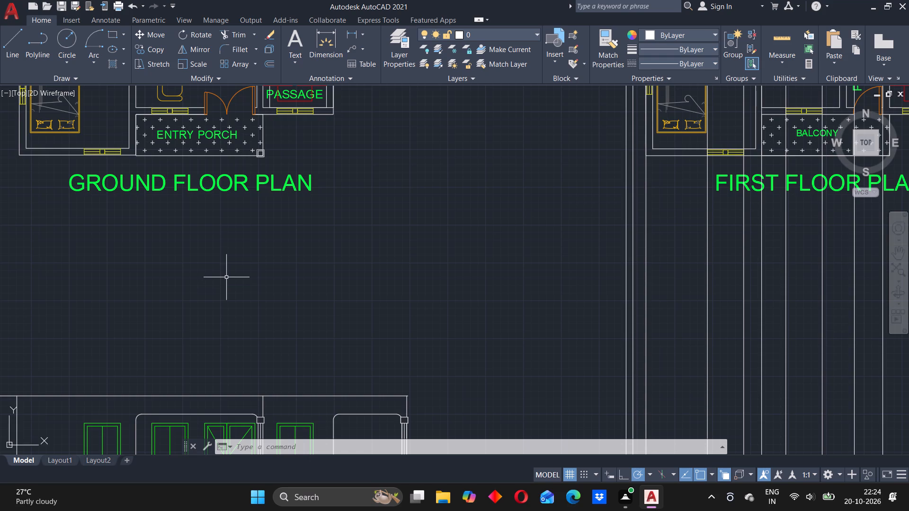
scroll(226, 277, down, 1)
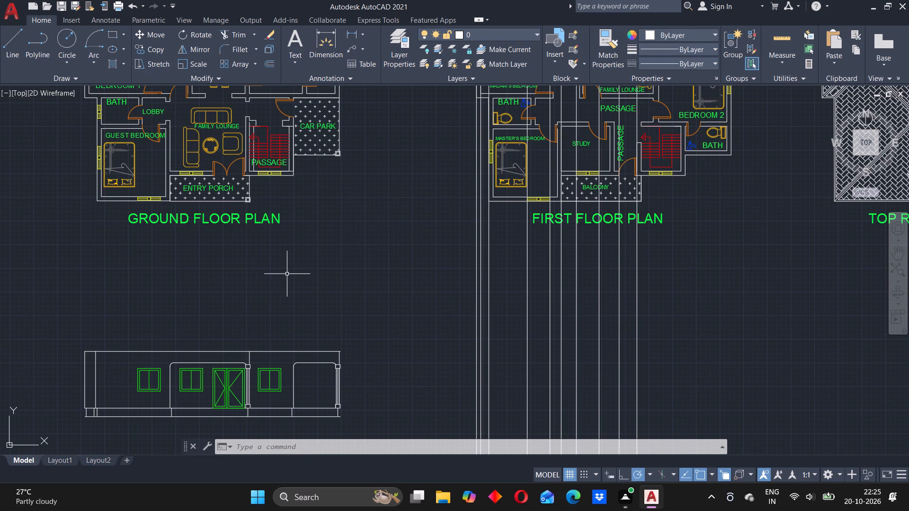
middle_drag(670, 235, 617, 241)
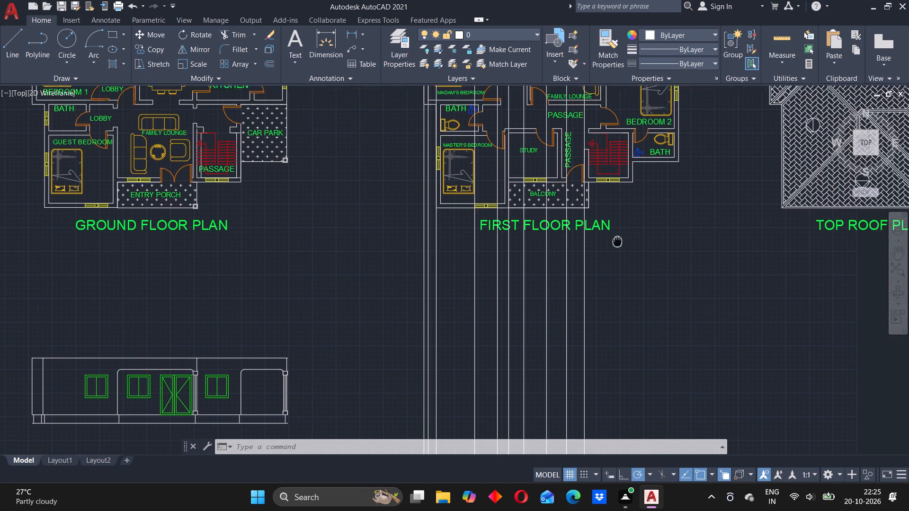
middle_drag(617, 241, 600, 220)
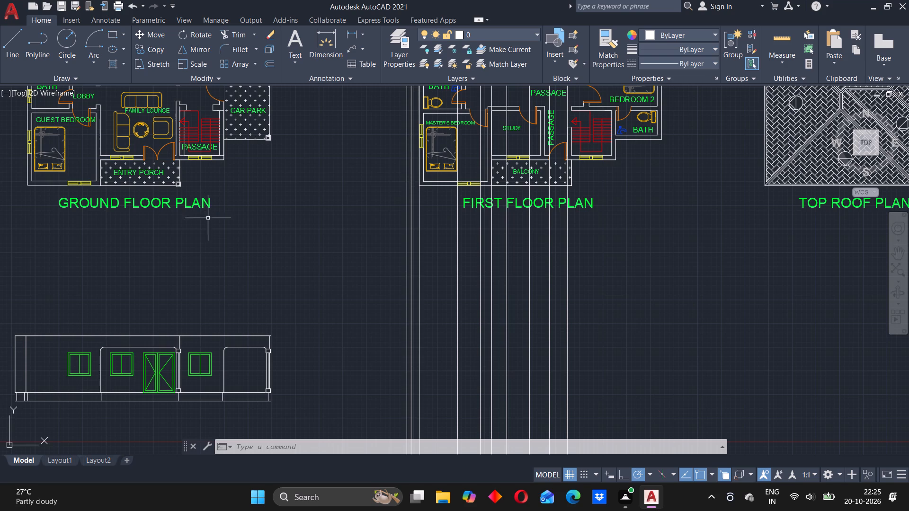
scroll(220, 219, up, 1)
middle_drag(195, 232, 241, 236)
scroll(231, 190, up, 2)
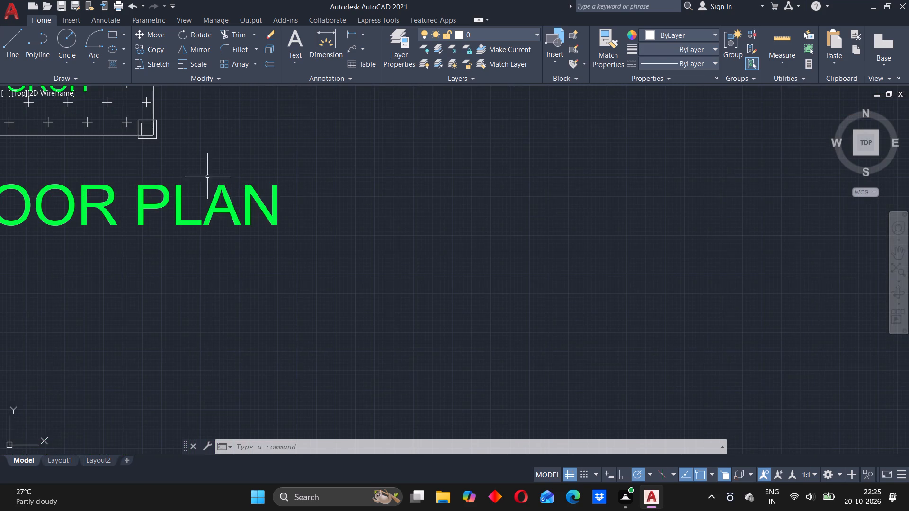
middle_drag(155, 169, 192, 193)
scroll(157, 173, up, 1)
drag(156, 109, 171, 110)
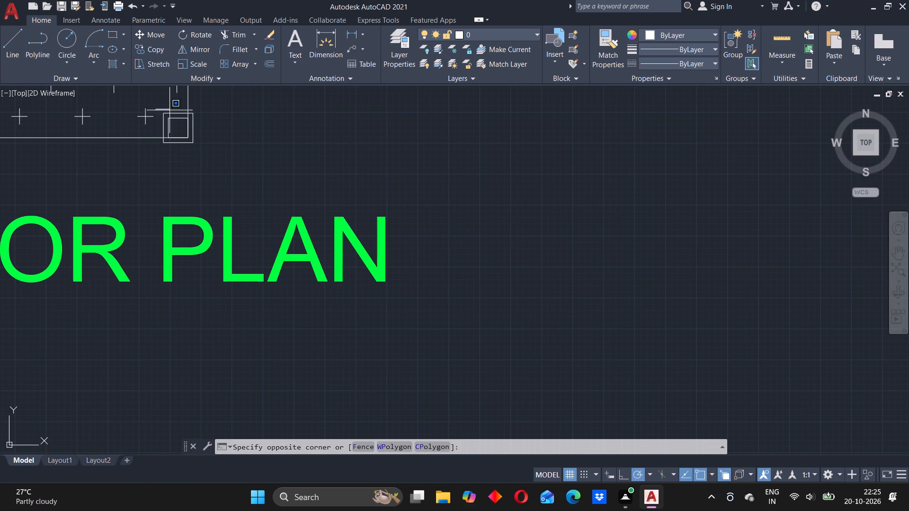
drag(171, 110, 184, 111)
click(203, 155)
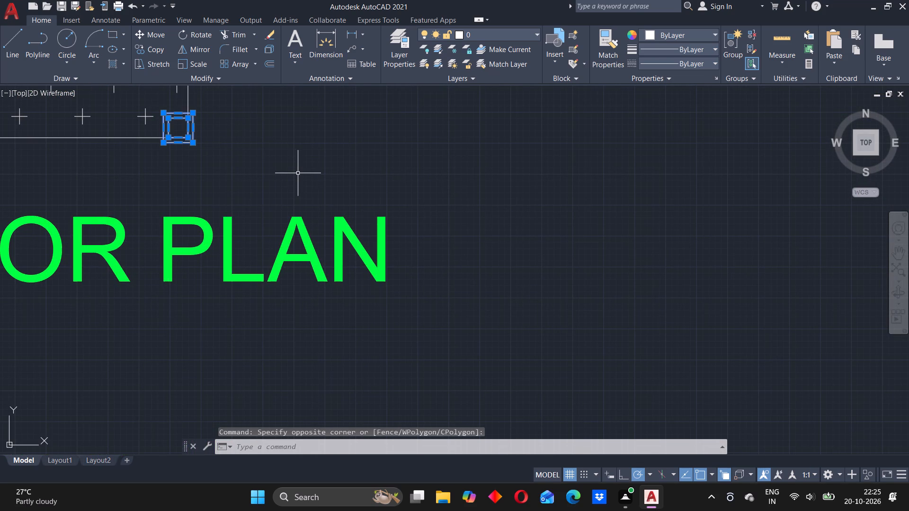
text(CO)
key(Return)
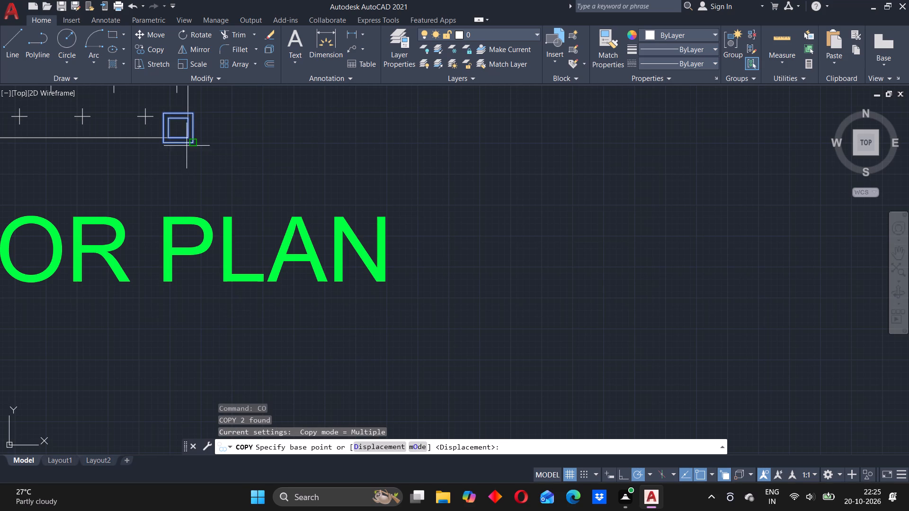
click(187, 140)
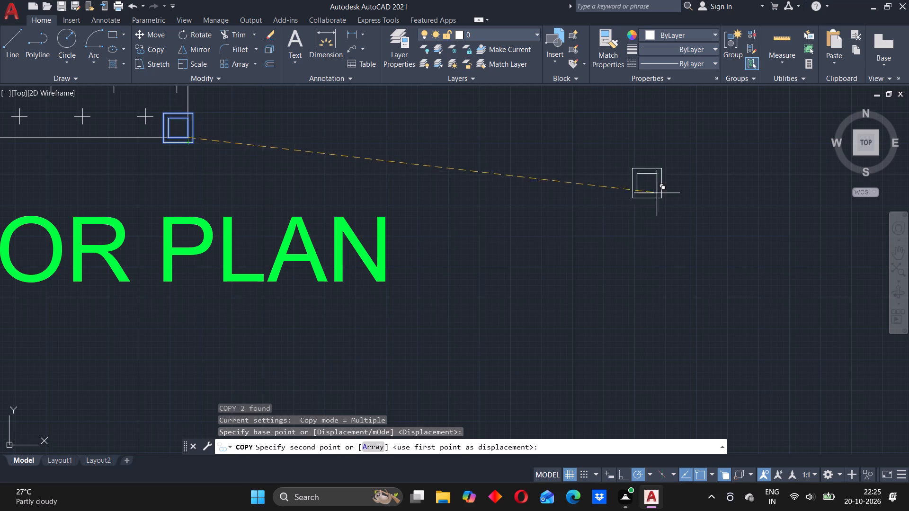
middle_drag(692, 188, 111, 249)
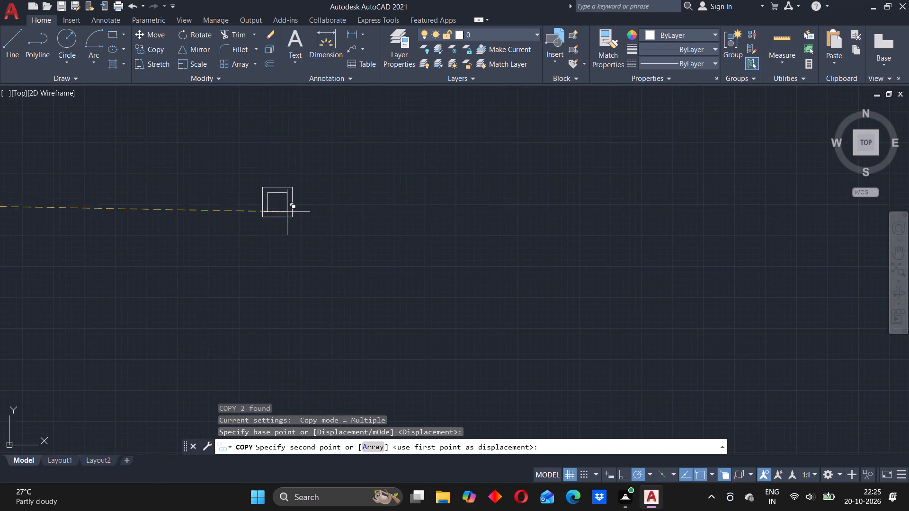
scroll(373, 188, down, 5)
middle_drag(564, 208, 453, 253)
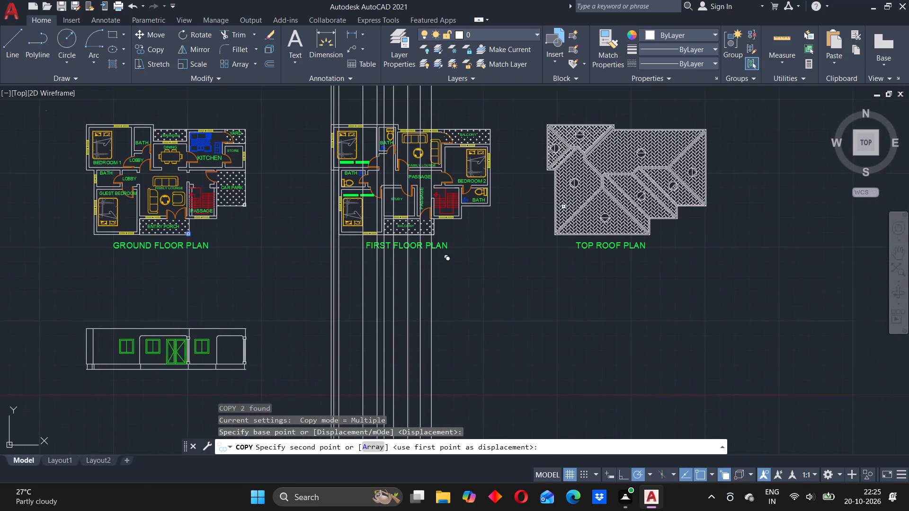
scroll(434, 237, up, 6)
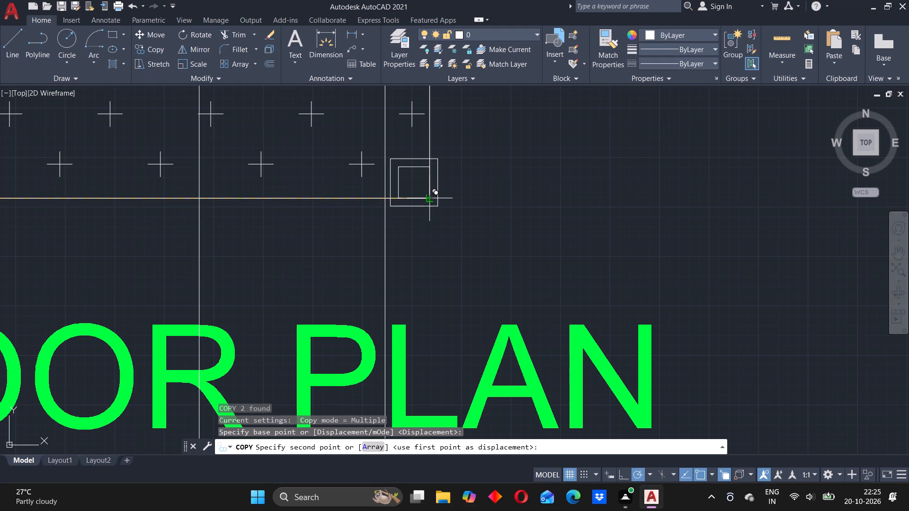
click(428, 199)
key(Escape)
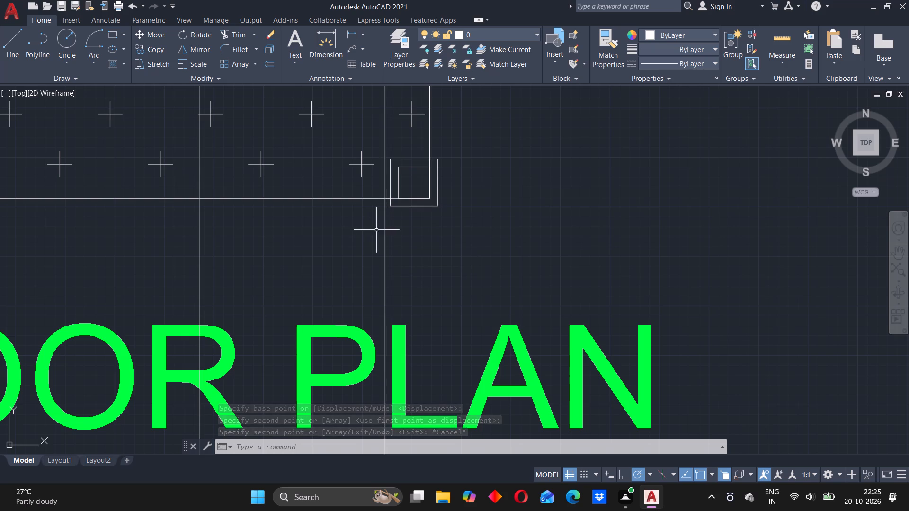
Draw vertical construction lines through the left edges of the balcony column's outer and inner squares.
key(x)
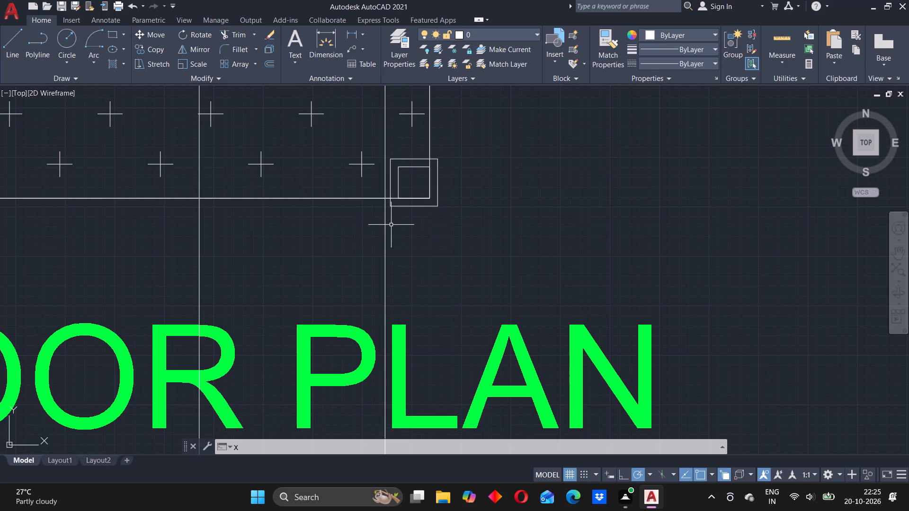
key(l)
key(Return)
scroll(392, 200, up, 2)
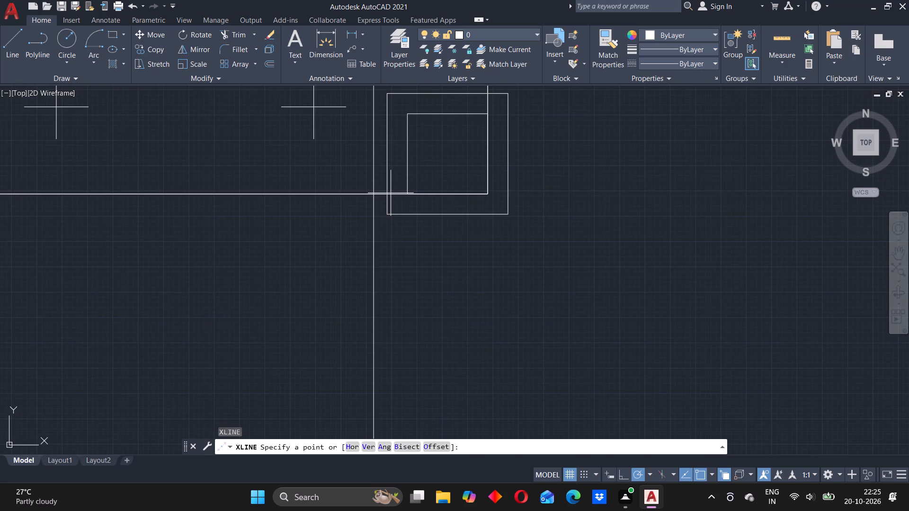
click(389, 193)
click(387, 231)
key(Escape)
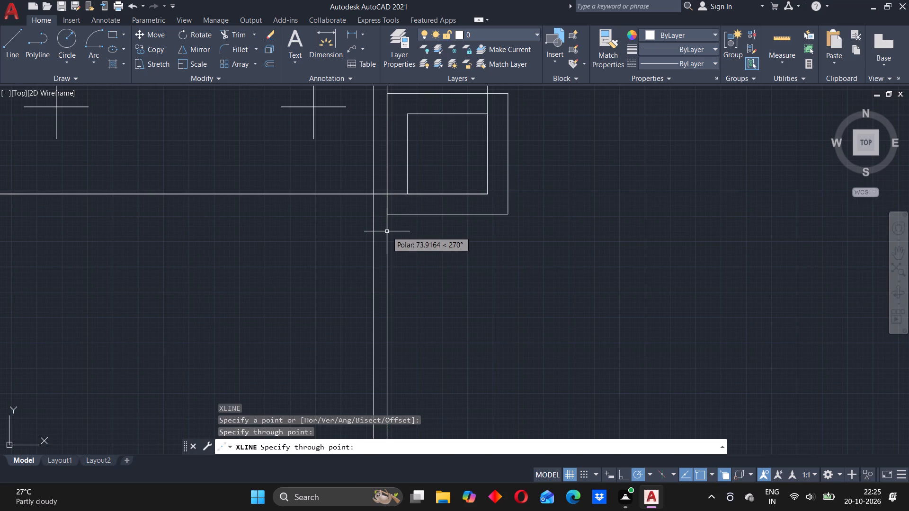
key(Return)
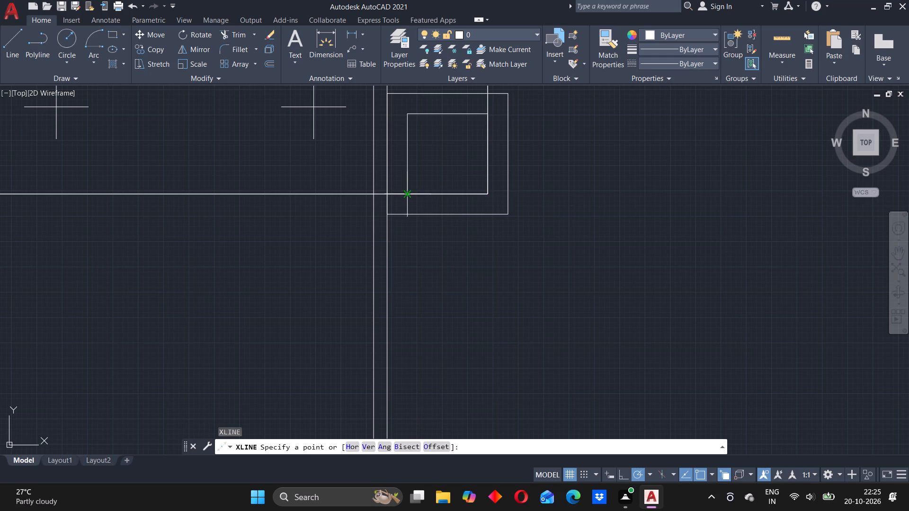
click(404, 194)
click(410, 235)
key(Escape)
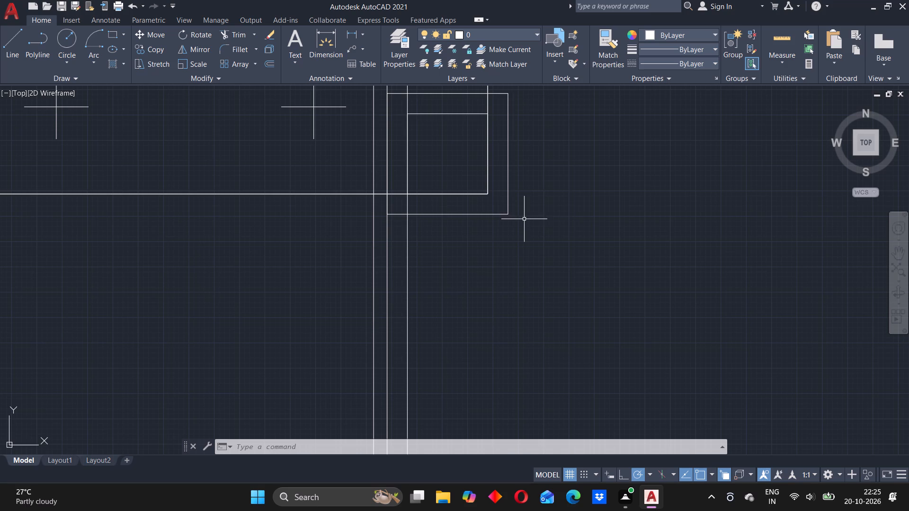
Draw vertical construction lines through the right edges of the balcony column's inner and outer squares.
key(Return)
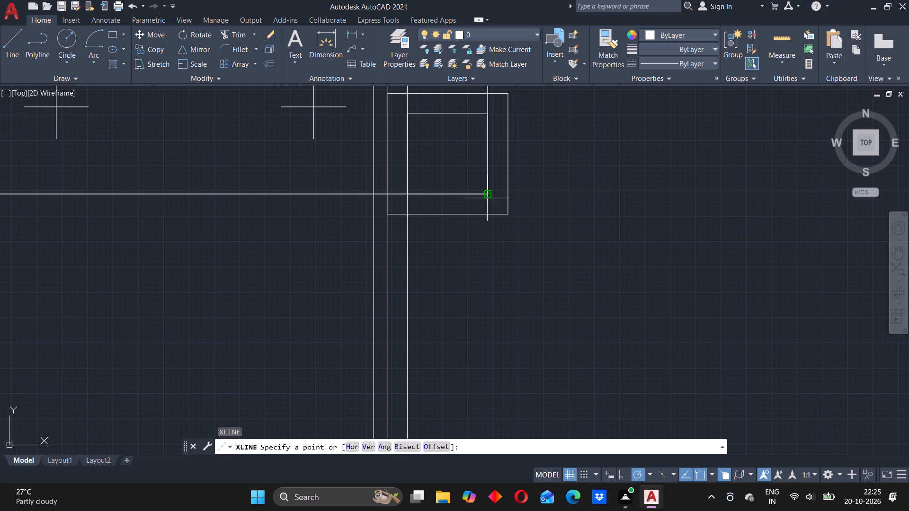
click(485, 195)
click(490, 229)
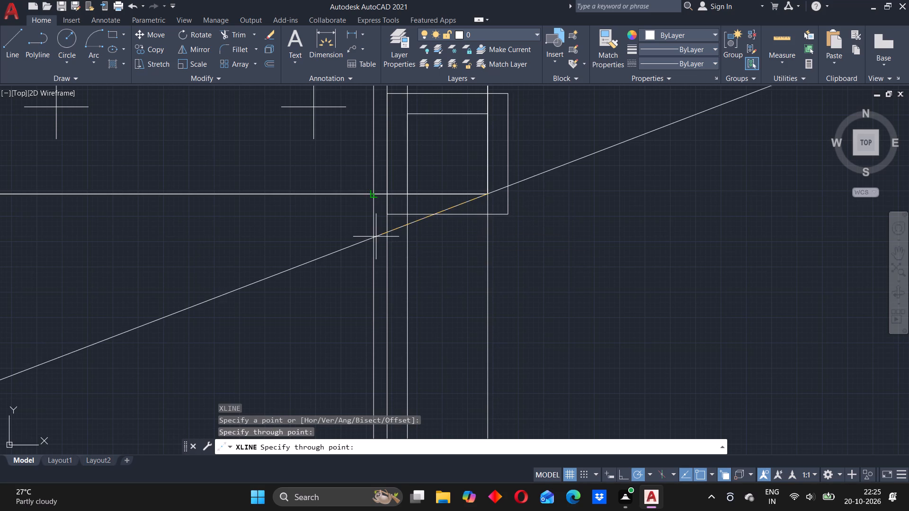
key(Escape)
key(Return)
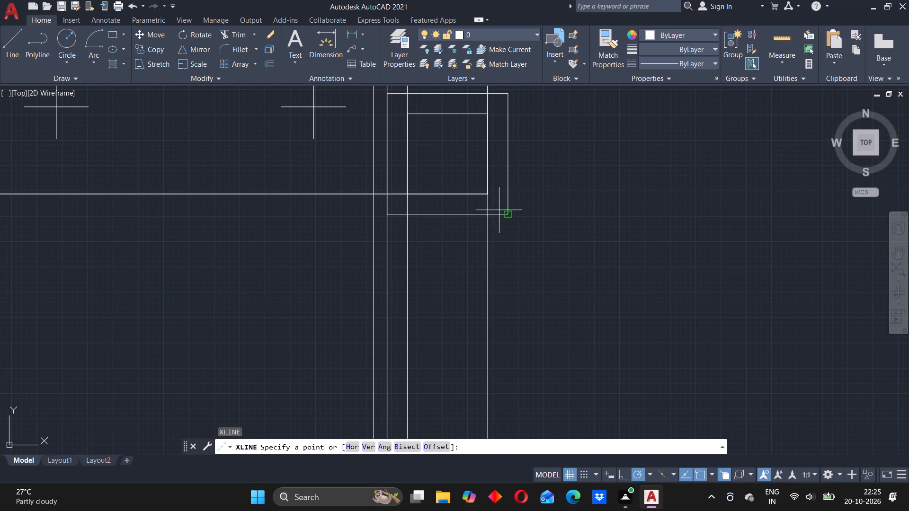
click(507, 215)
click(511, 242)
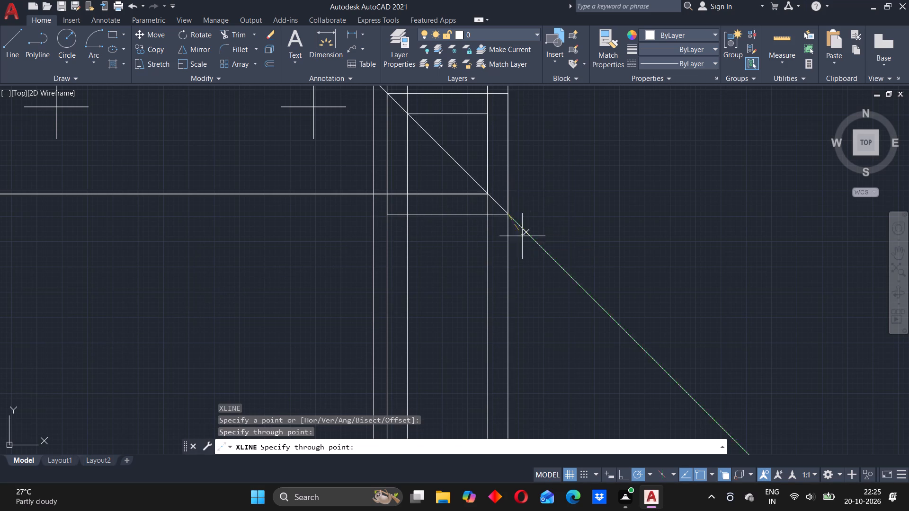
key(Escape)
Draw vertical construction lines through both ends of the staircase's front window on the first floor plan.
scroll(579, 205, down, 1)
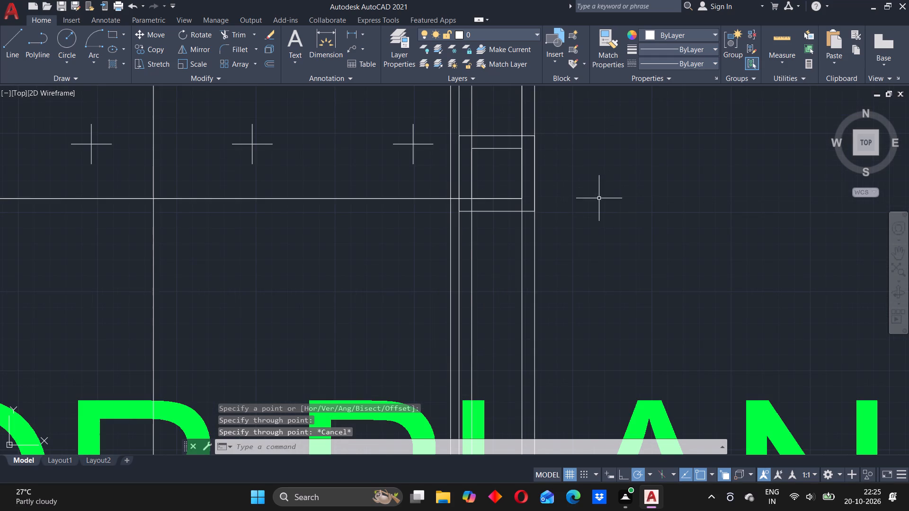
middle_drag(598, 198, 538, 219)
scroll(526, 209, down, 4)
middle_drag(578, 179, 518, 198)
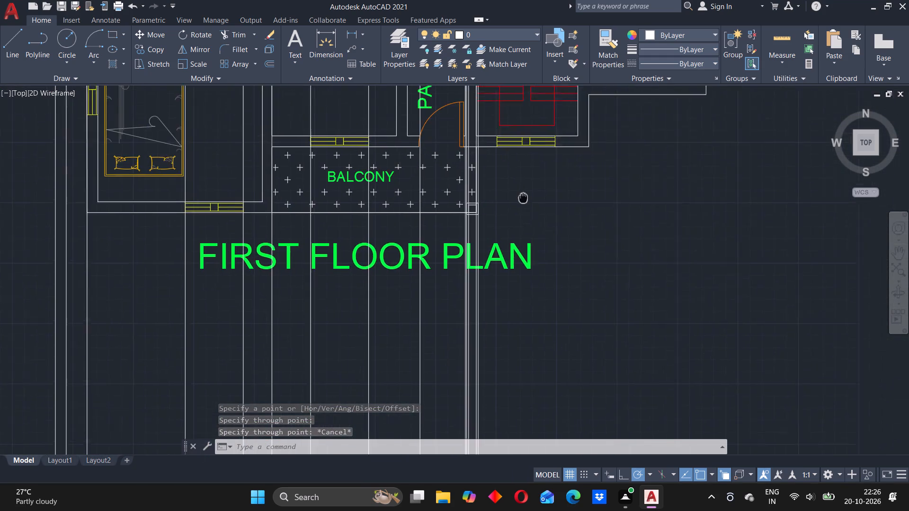
middle_drag(518, 198, 373, 222)
middle_drag(416, 198, 390, 233)
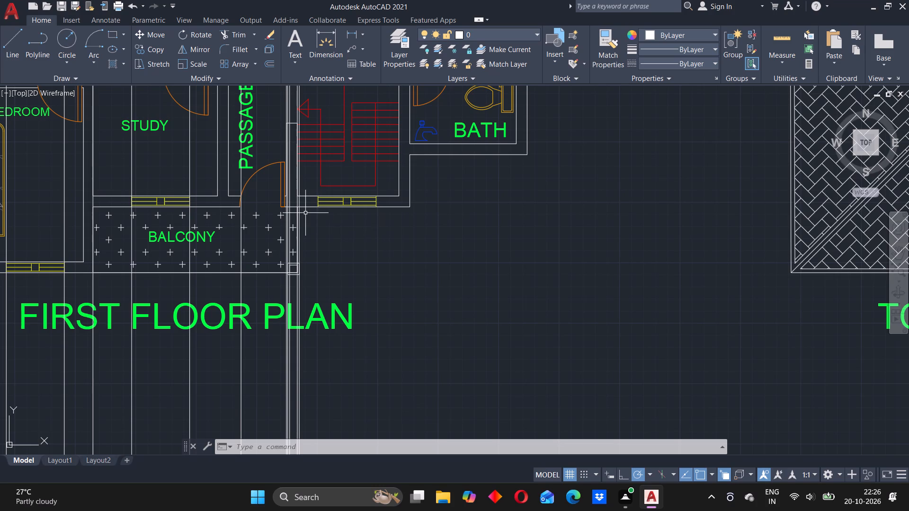
key(Return)
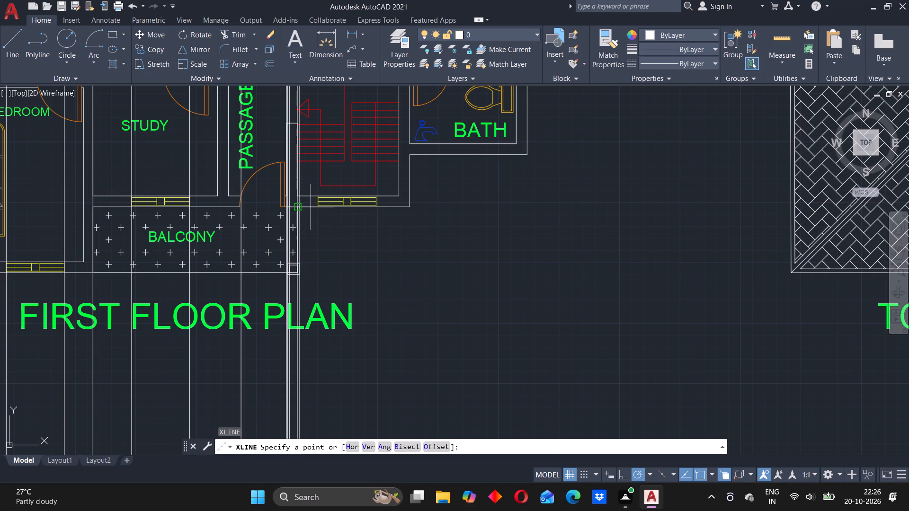
scroll(312, 205, up, 3)
click(333, 214)
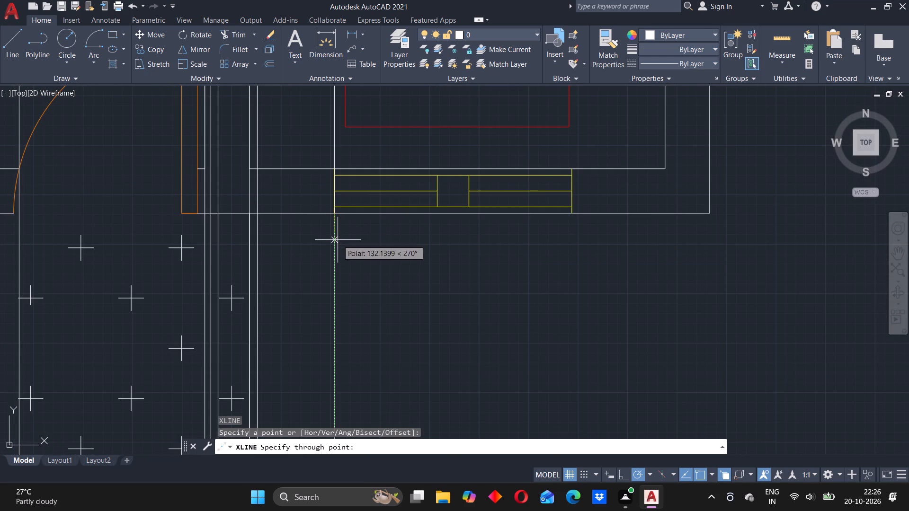
click(338, 240)
key(Escape)
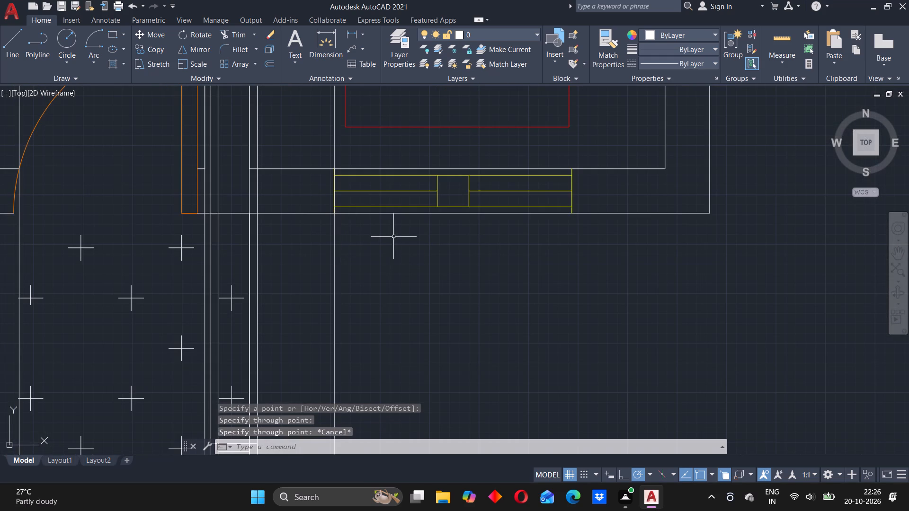
middle_drag(475, 232, 379, 233)
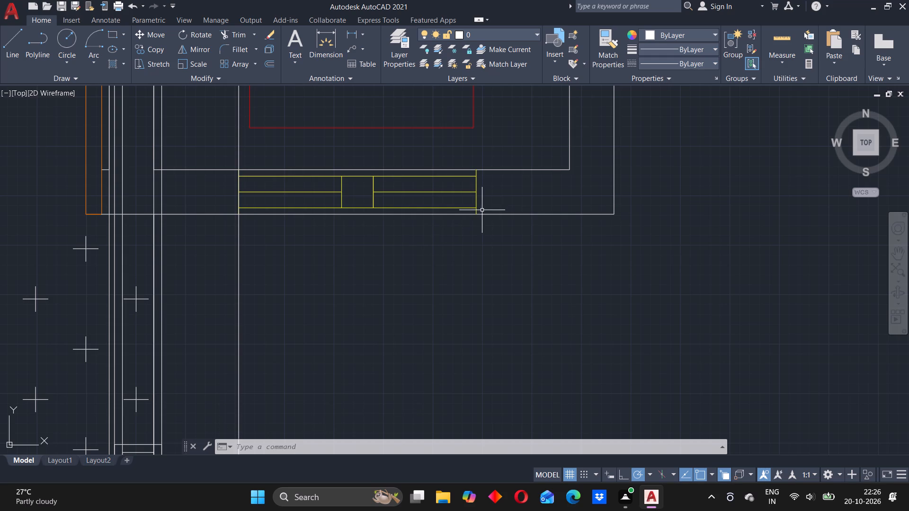
key(Return)
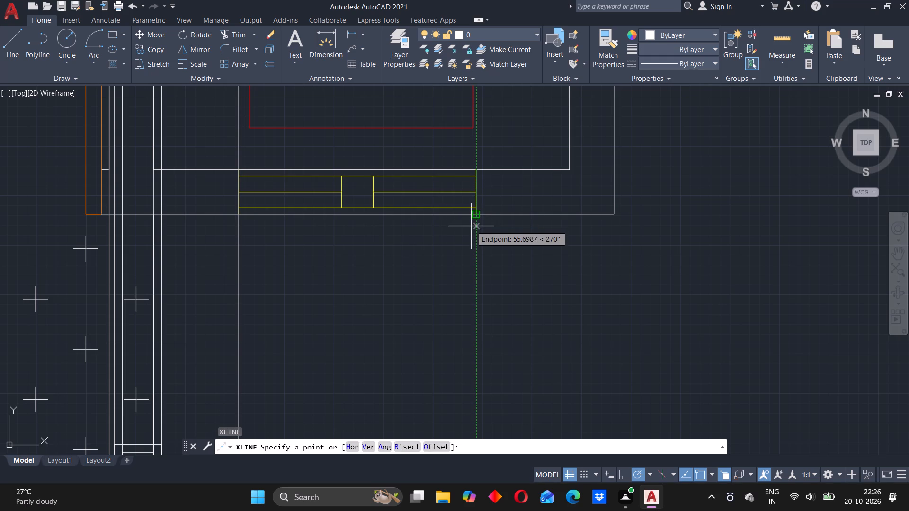
click(477, 218)
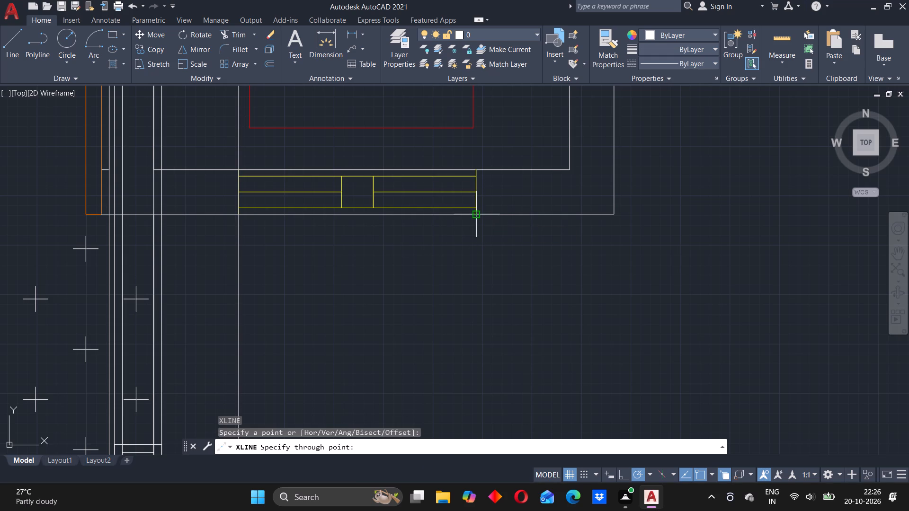
click(473, 249)
key(Escape)
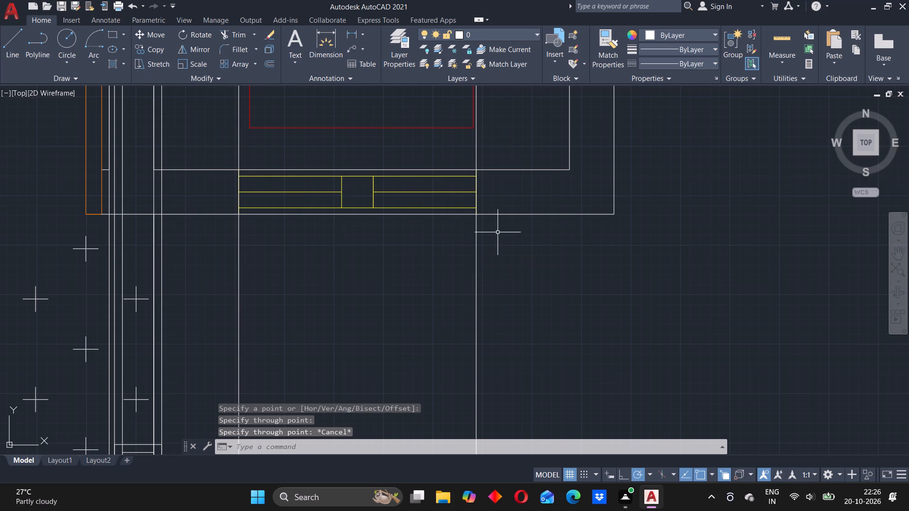
middle_drag(531, 241, 434, 237)
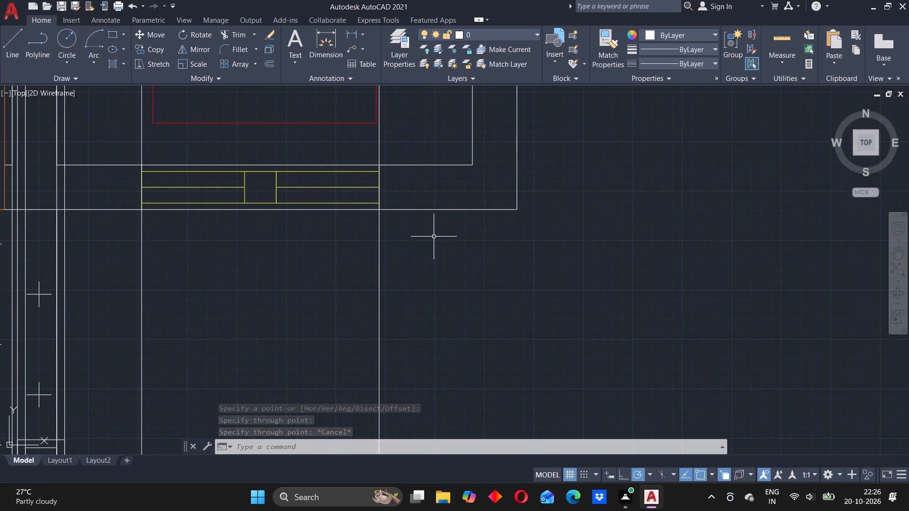
Draw a vertical construction line through the bath's outer front corner at the first floor plan's east end.
scroll(446, 229, down, 2)
scroll(476, 201, down, 1)
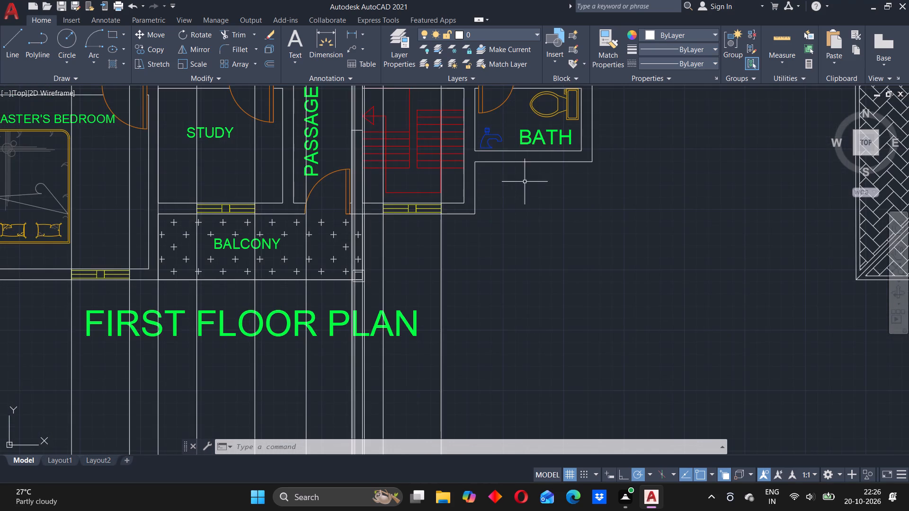
middle_drag(522, 183, 449, 227)
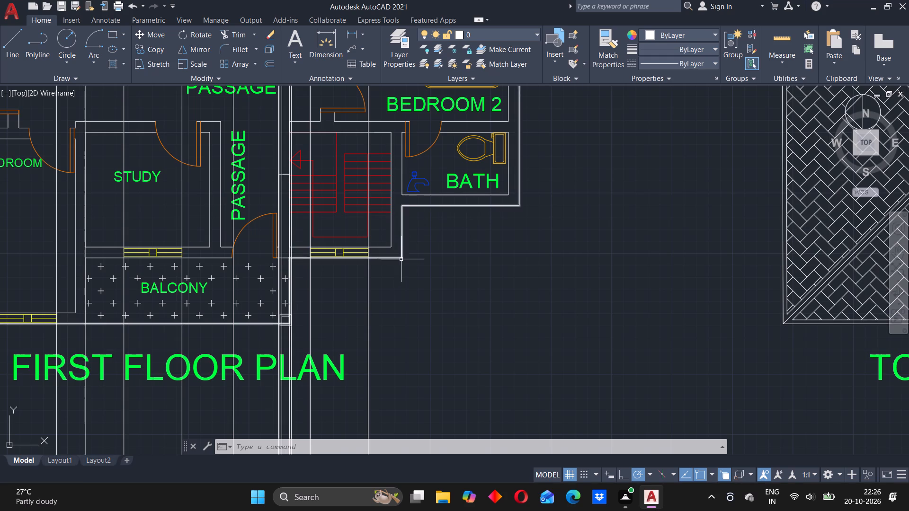
scroll(401, 261, up, 1)
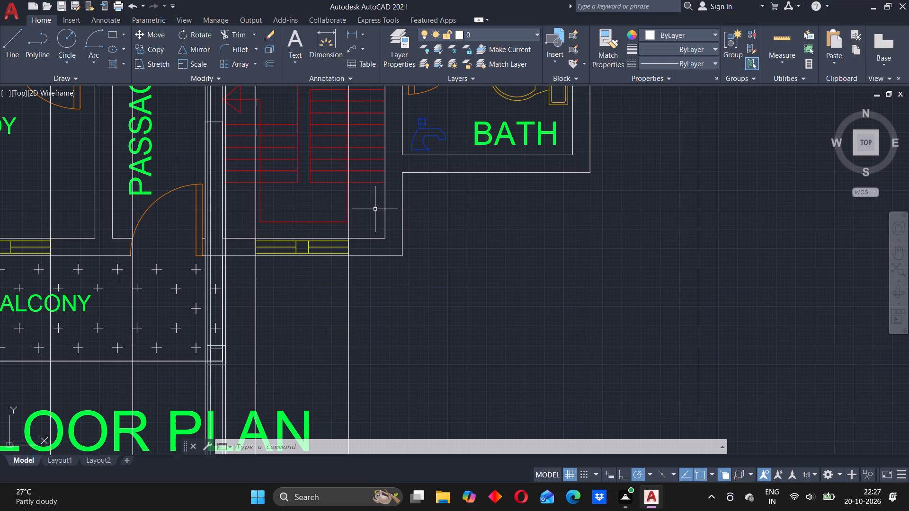
scroll(370, 196, down, 2)
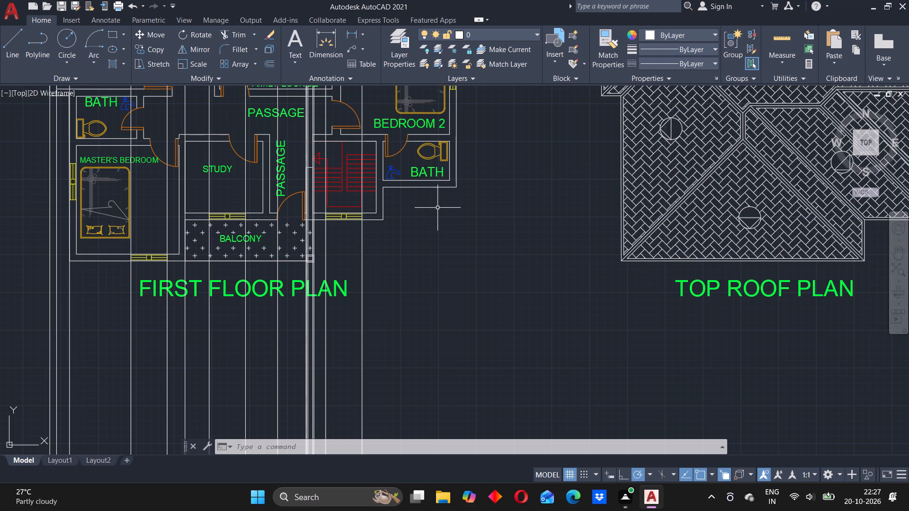
key(Return)
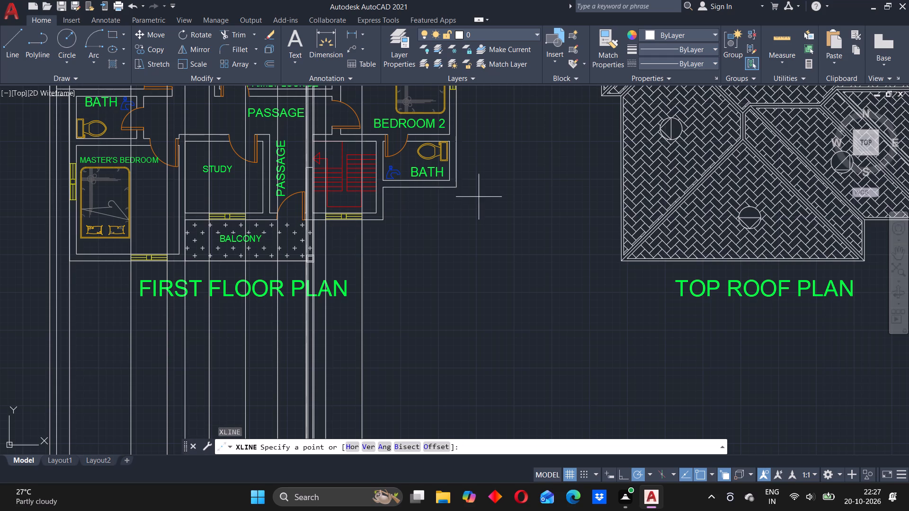
click(456, 187)
click(462, 227)
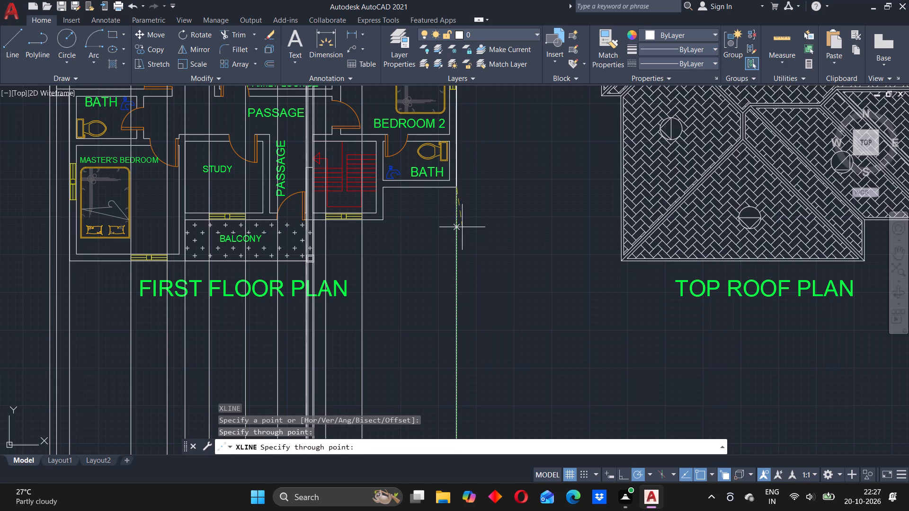
key(Escape)
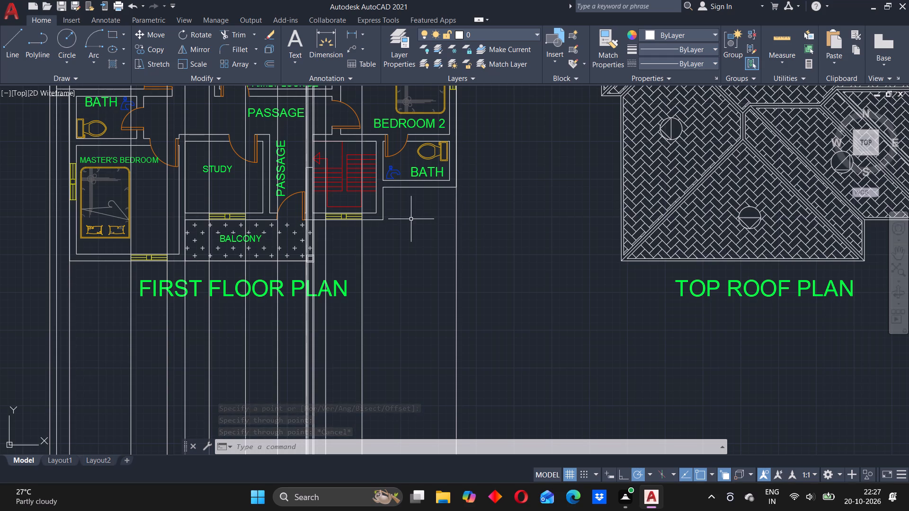
Draw a horizontal base line across all the vertical construction lines below the first floor plan, near the ground floor elevation's base level.
scroll(411, 219, down, 3)
middle_drag(312, 303, 307, 263)
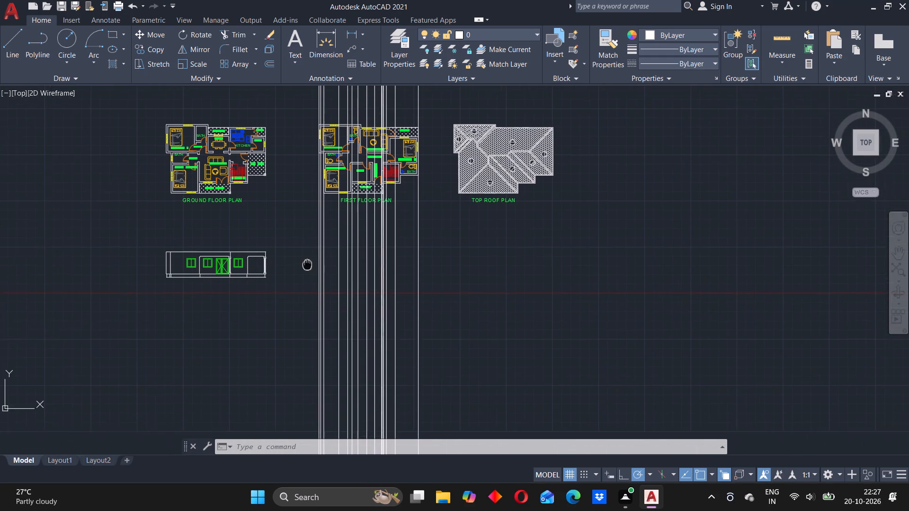
middle_drag(307, 263, 307, 257)
scroll(304, 243, up, 1)
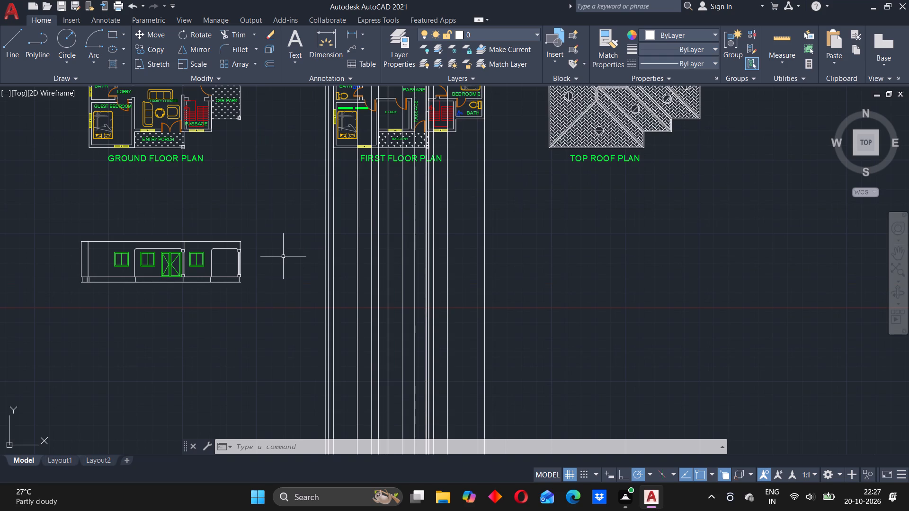
middle_drag(301, 255, 245, 227)
key(l)
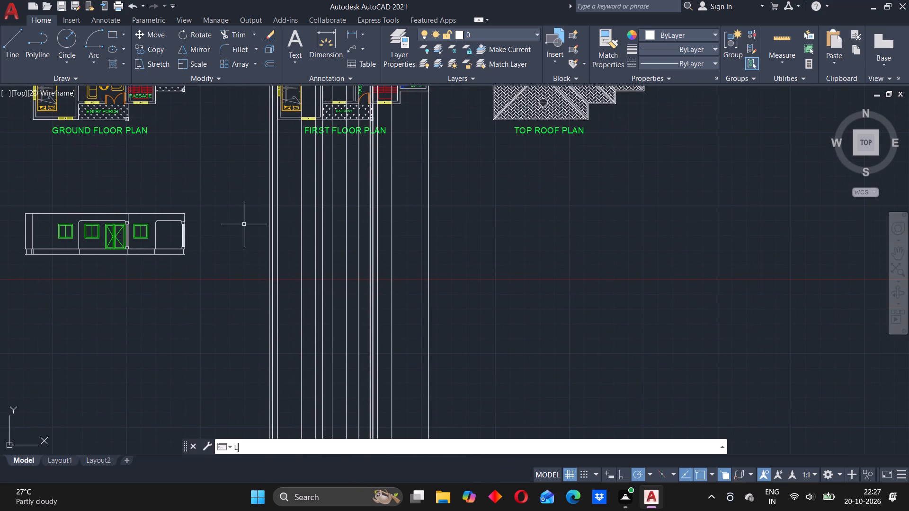
key(Return)
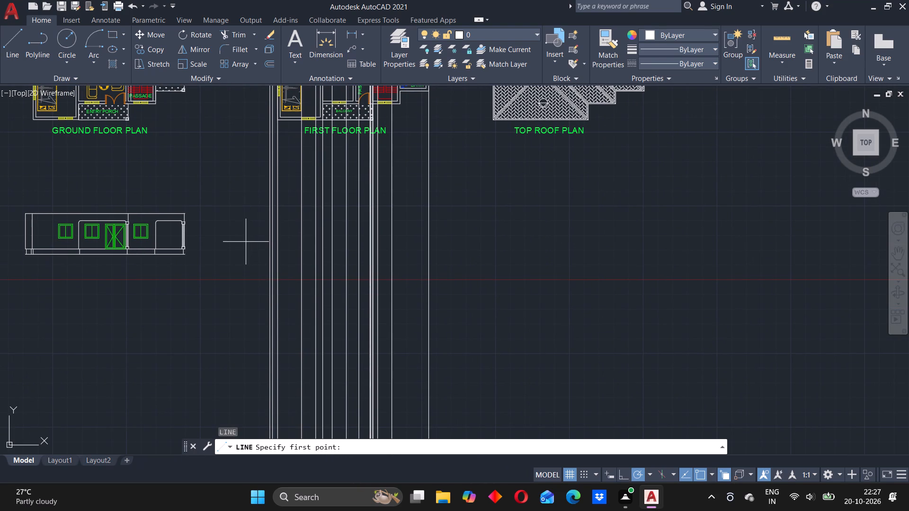
click(253, 247)
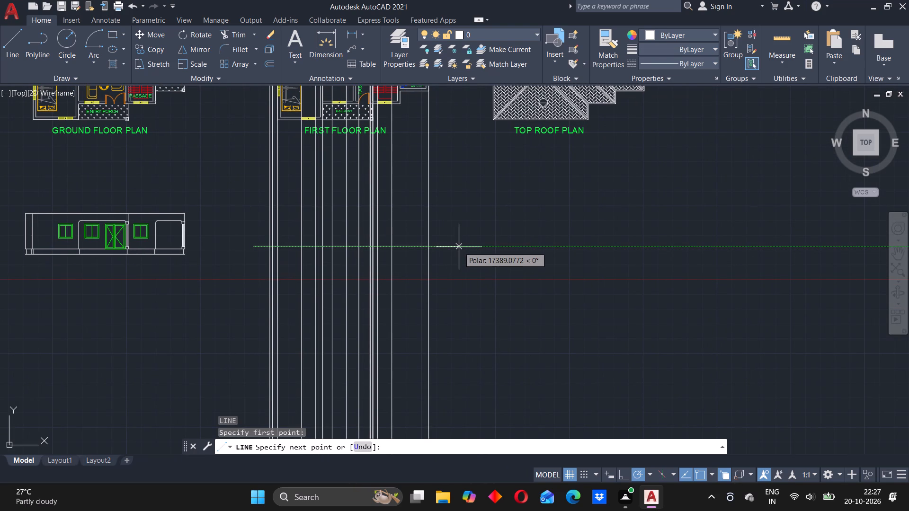
click(450, 249)
key(Escape)
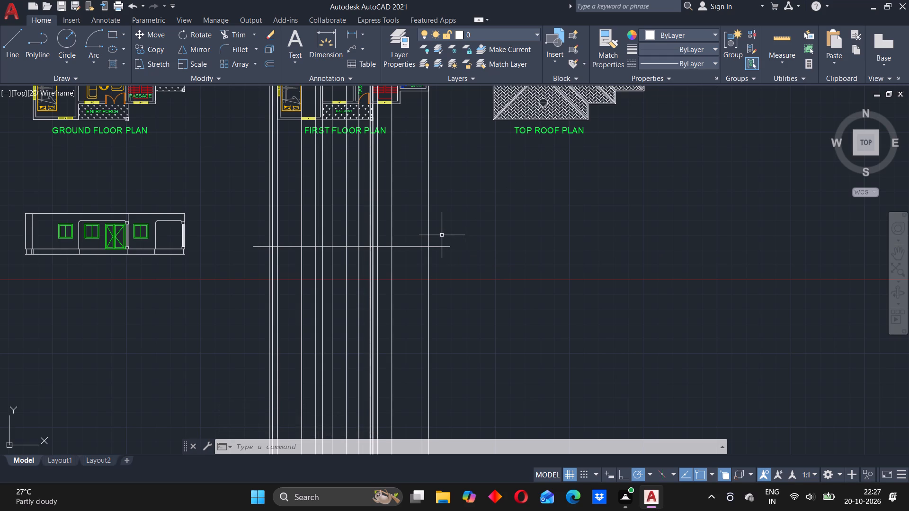
Offset the horizontal base line 3000 upward to mark the top of the first floor wall.
key(o)
key(Return)
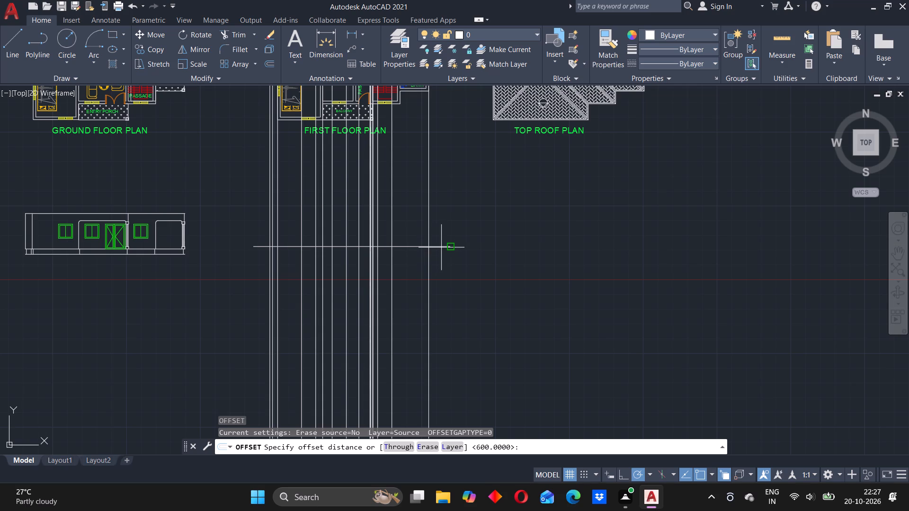
key(3)
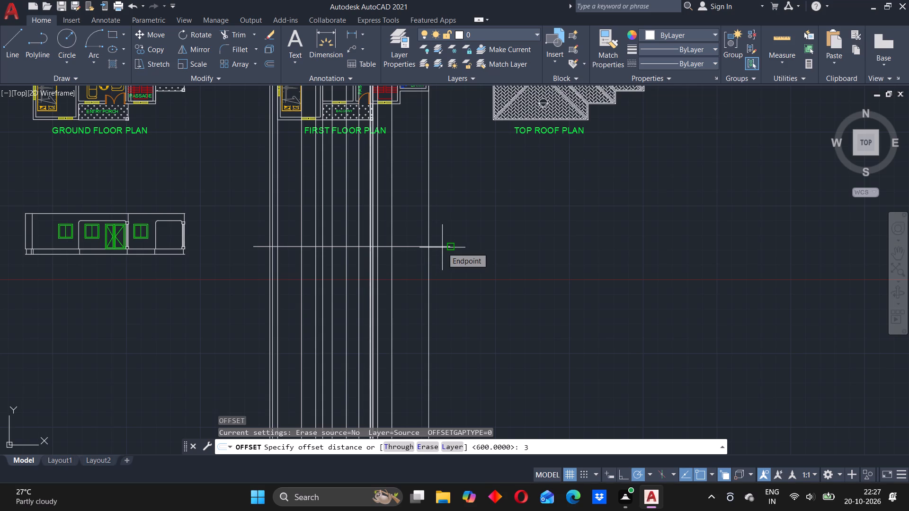
text(000)
key(Return)
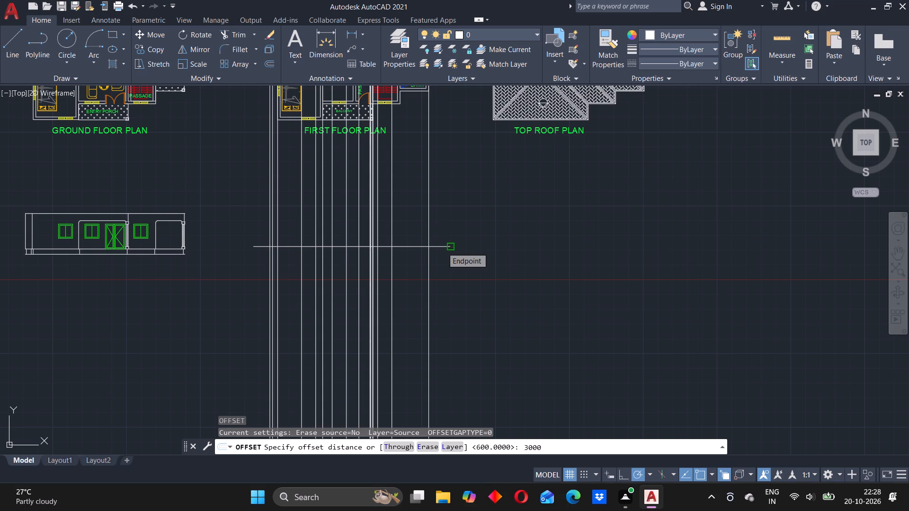
click(445, 246)
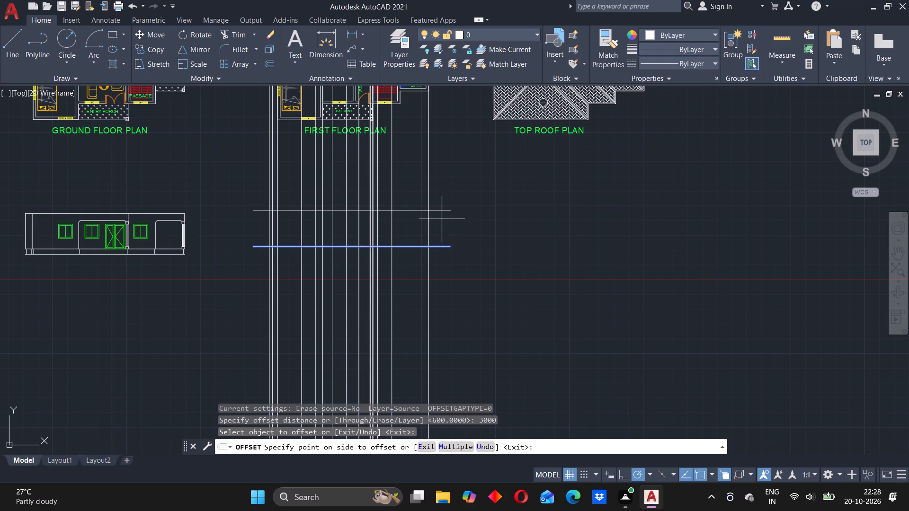
click(442, 219)
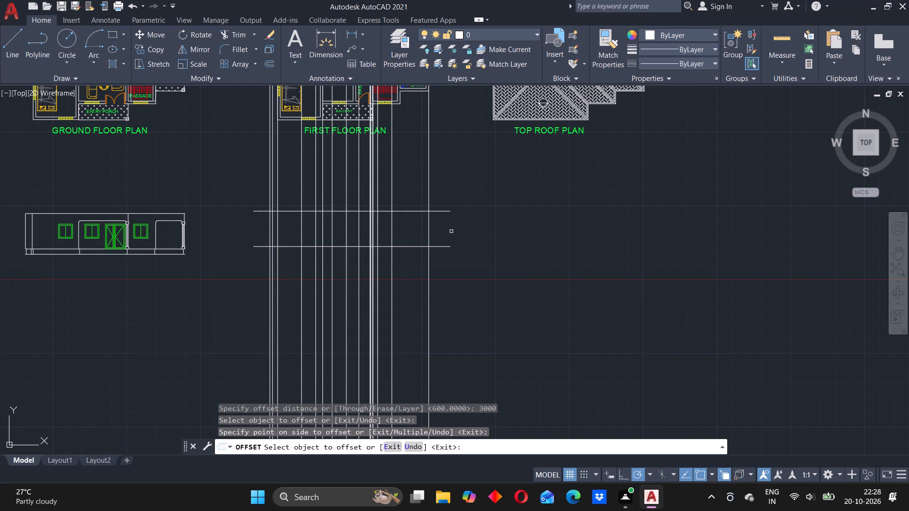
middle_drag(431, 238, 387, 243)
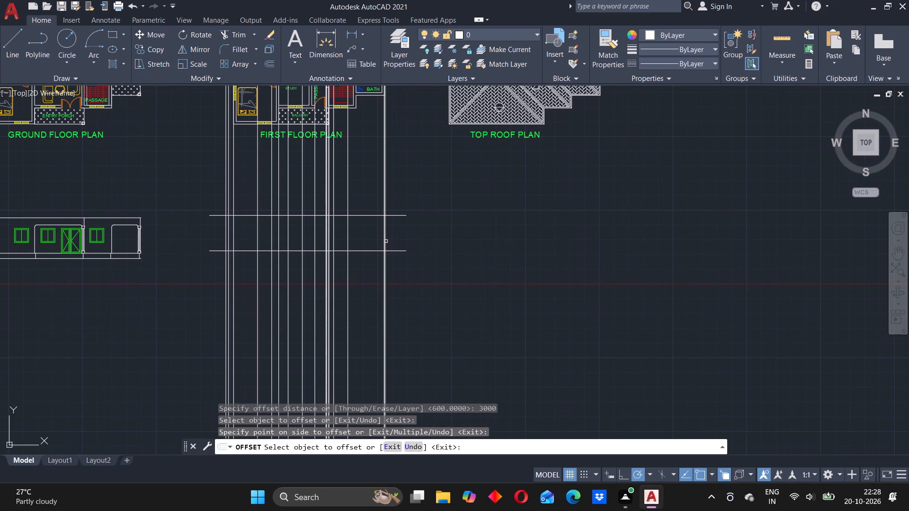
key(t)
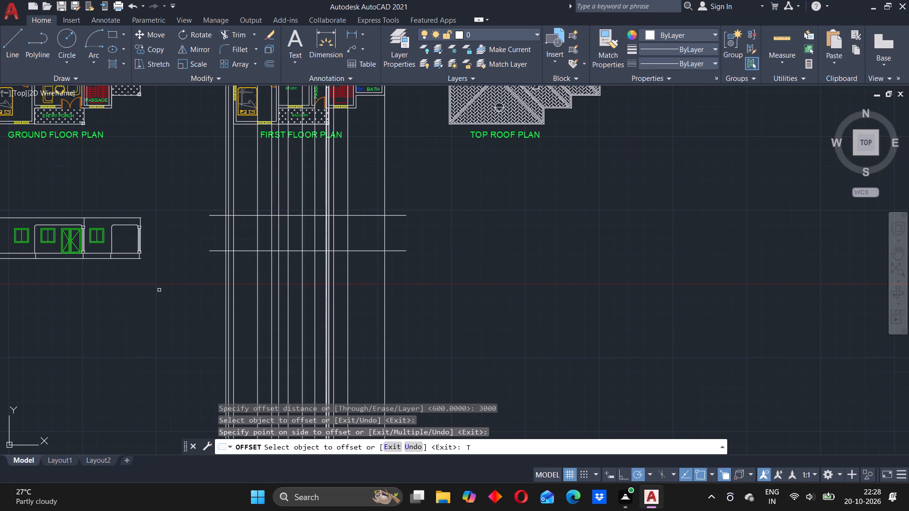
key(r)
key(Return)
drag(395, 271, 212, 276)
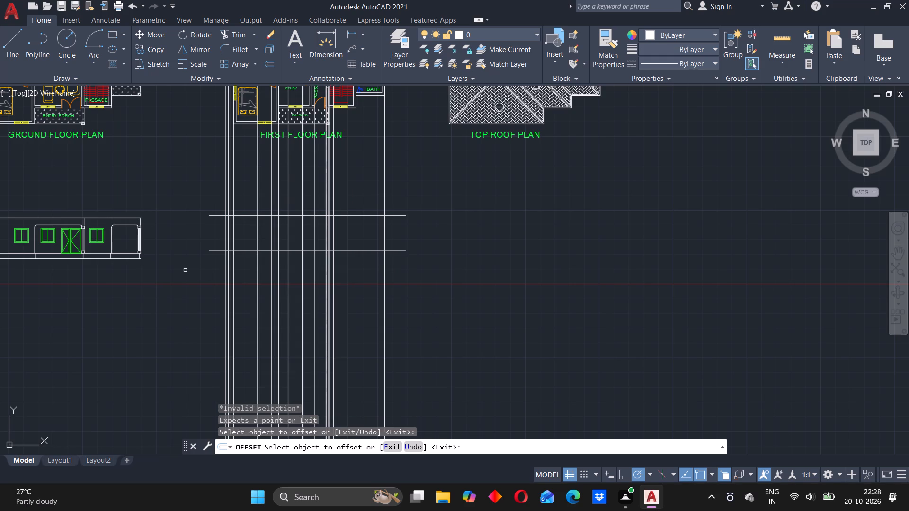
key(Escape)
Trim the vertical construction lines below the base line and both horizontal lines' overhangs beyond the outermost verticals.
text(TR)
key(Return)
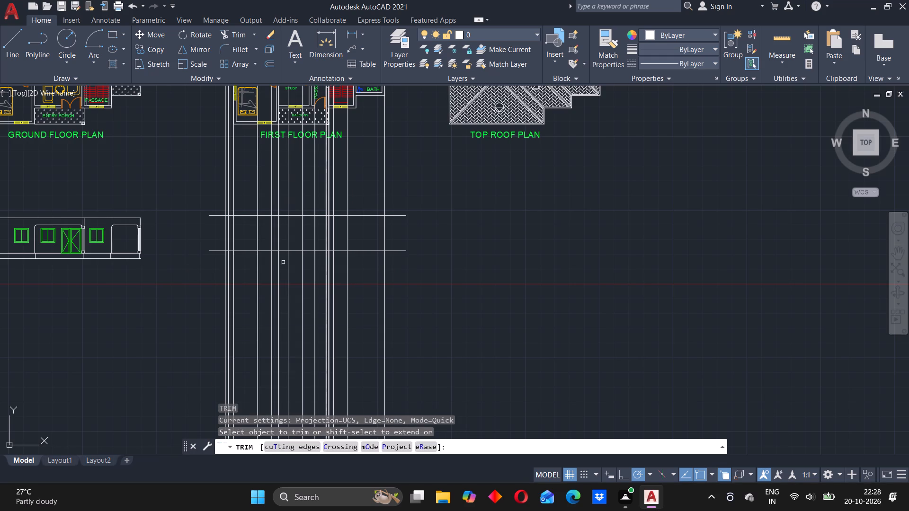
drag(407, 273, 187, 269)
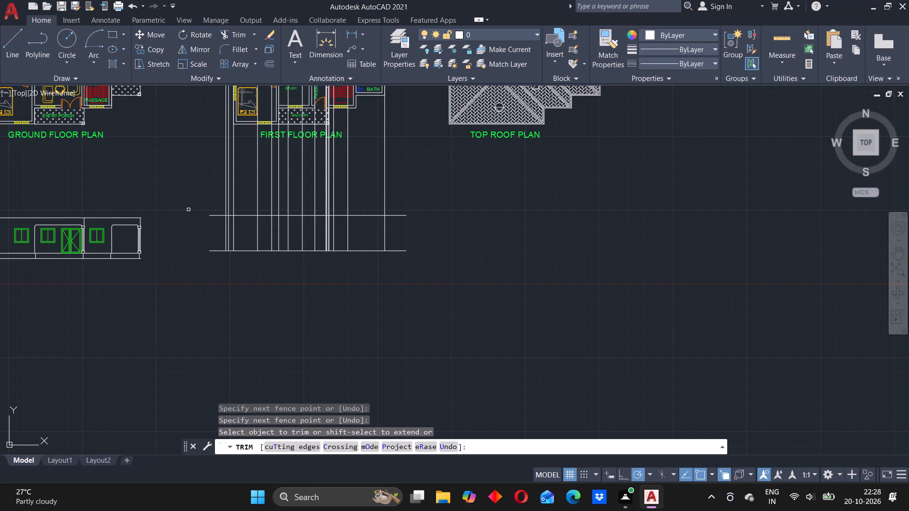
drag(212, 200, 211, 271)
drag(399, 204, 398, 273)
key(Escape)
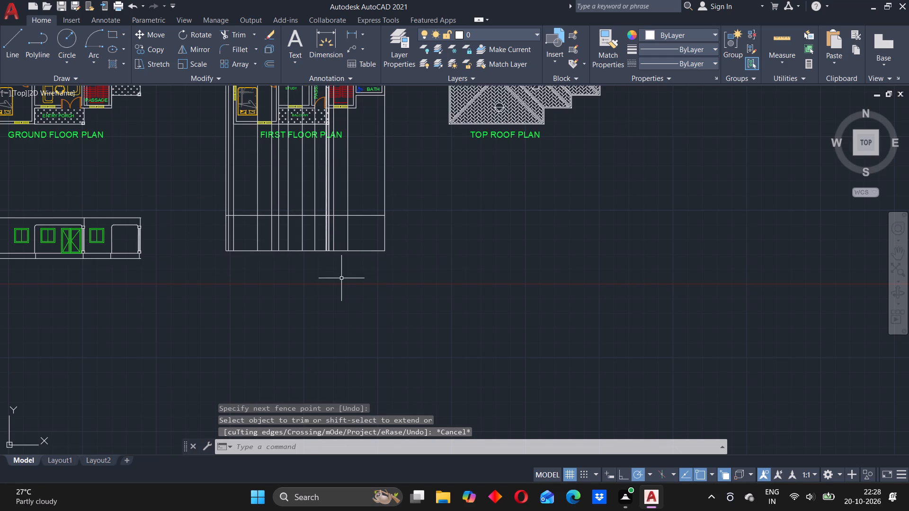
Offset the first floor elevation's base line 900 upward.
middle_drag(339, 280, 267, 296)
middle_drag(290, 201, 288, 223)
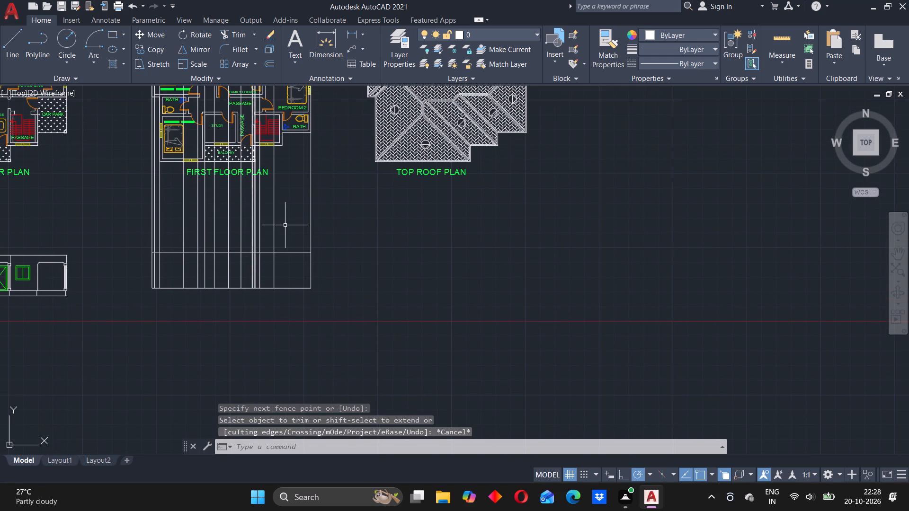
middle_drag(285, 226, 401, 224)
scroll(436, 245, up, 2)
middle_drag(386, 244, 460, 235)
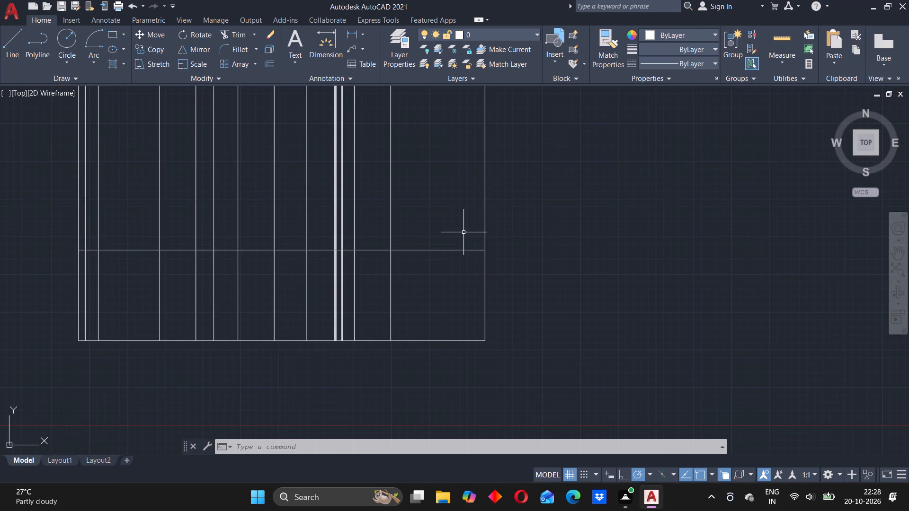
key(o)
key(Return)
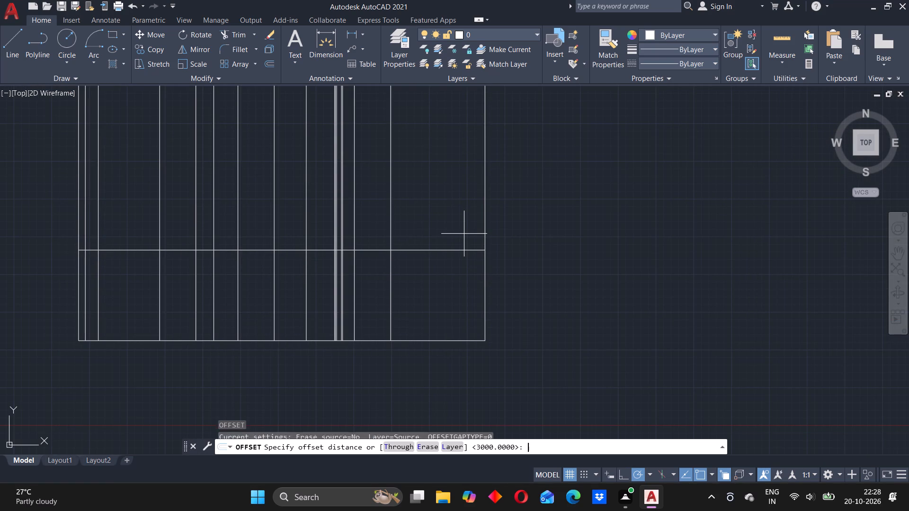
text(90)
key(0)
key(Return)
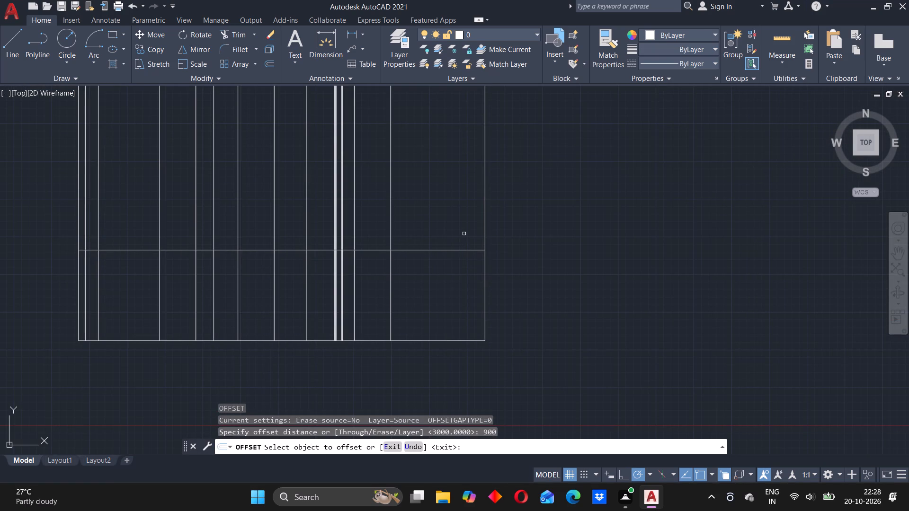
click(436, 341)
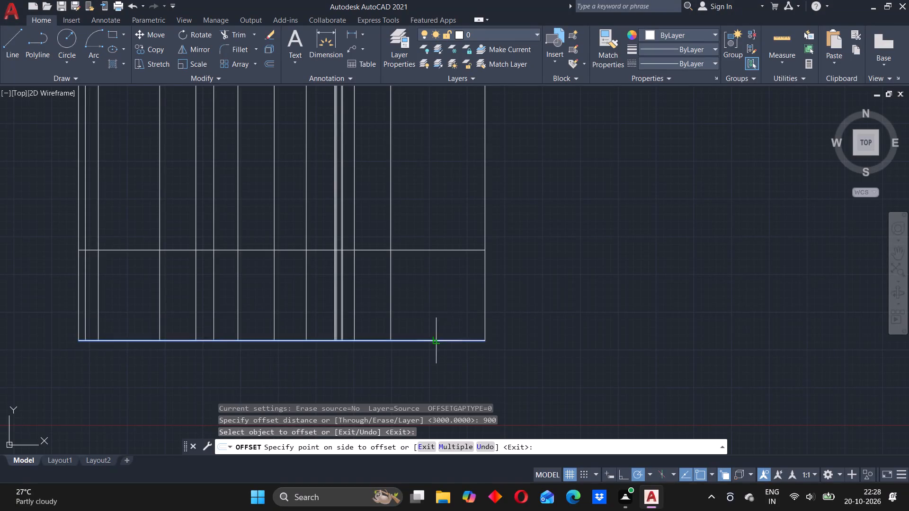
click(437, 316)
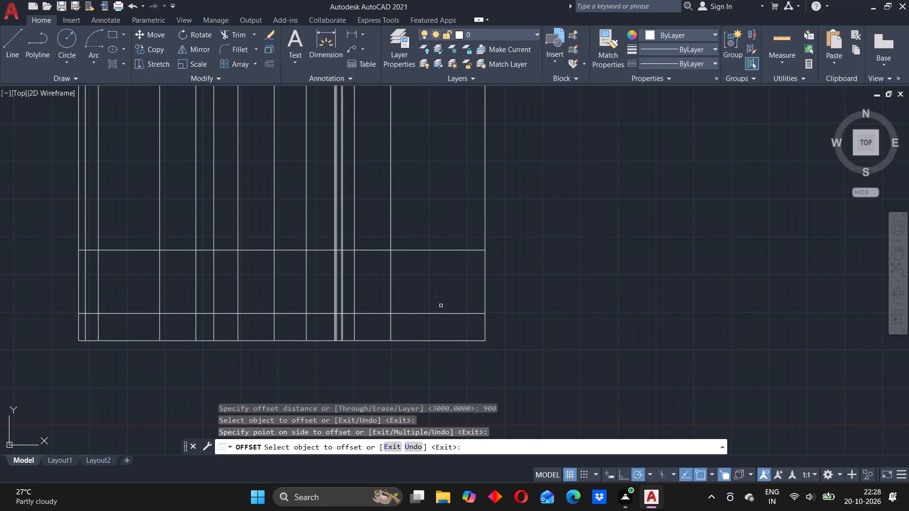
key(Escape)
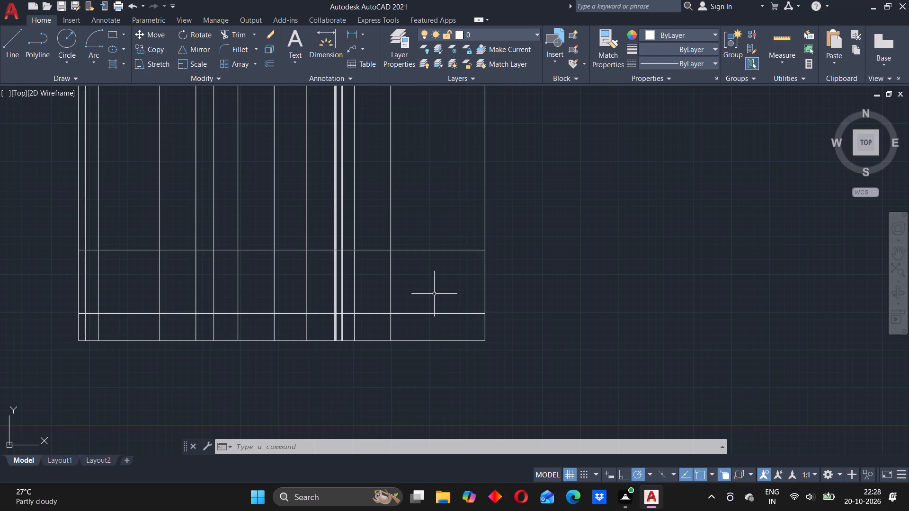
Offset the first floor elevation's base line 2100 upward to mark the top of the openings.
key(o)
key(Return)
text(2100)
key(Return)
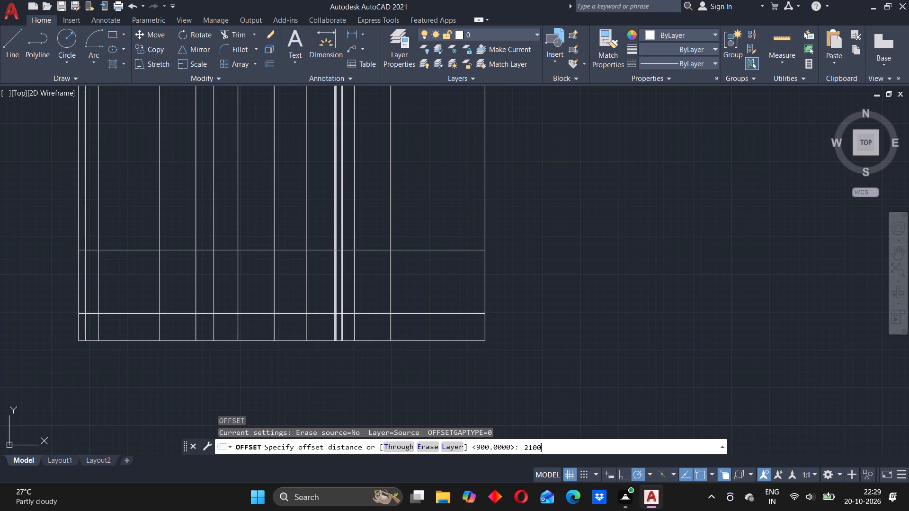
click(426, 344)
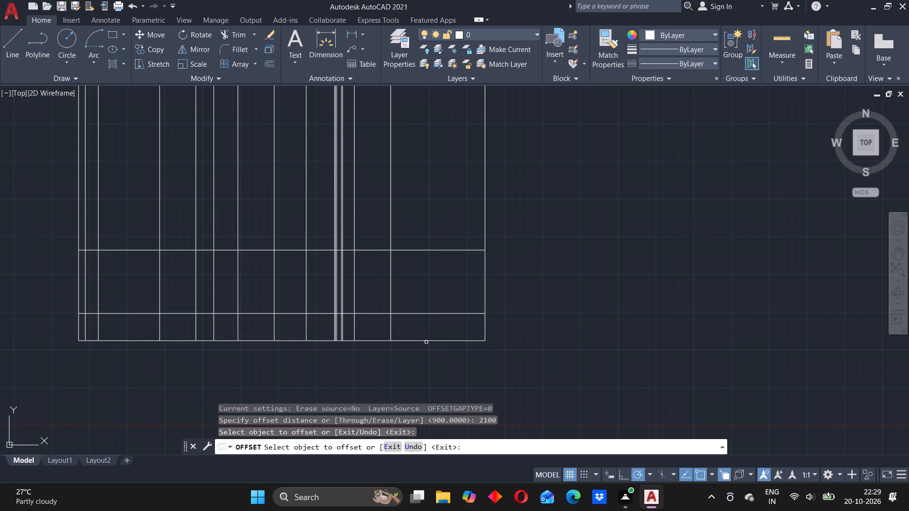
click(426, 341)
click(427, 296)
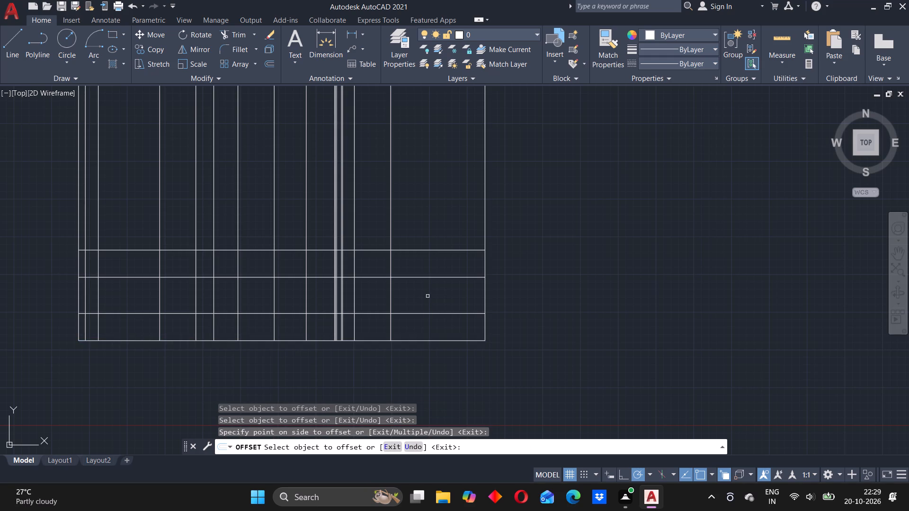
key(Escape)
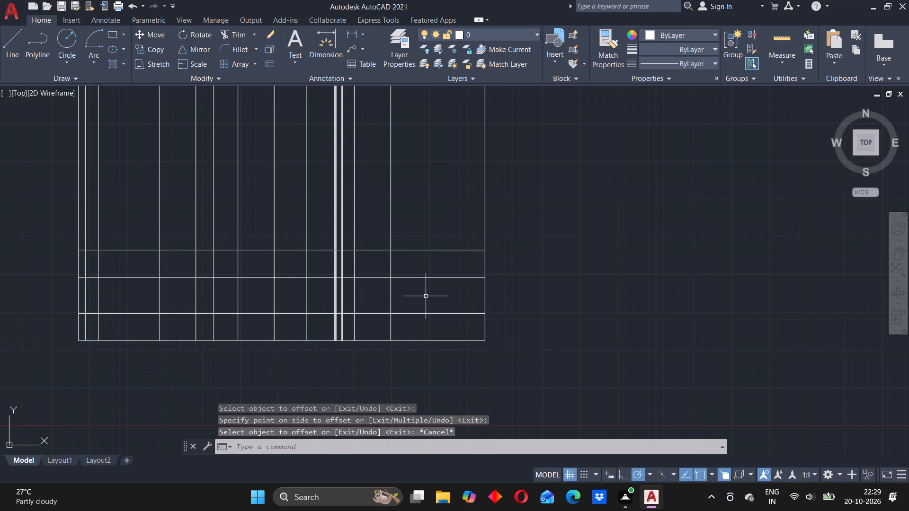
Make TEXTS the current layer.
middle_drag(271, 294, 401, 292)
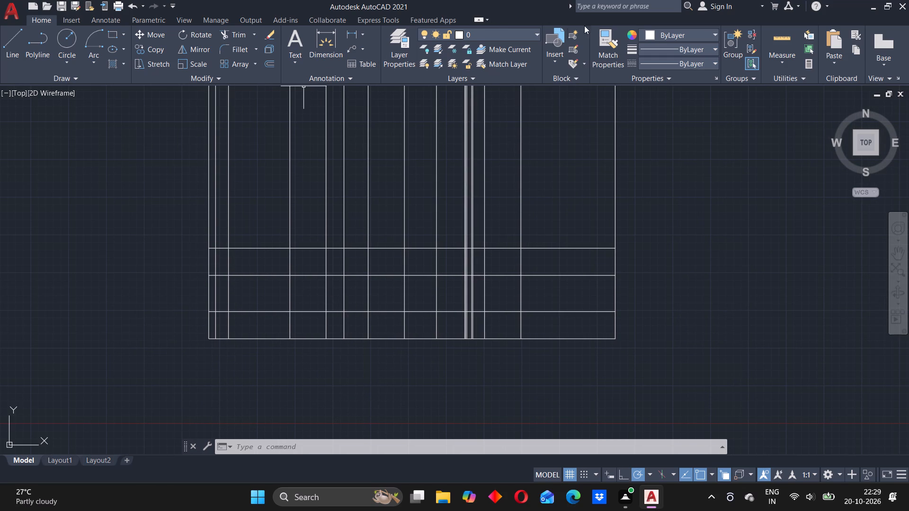
click(534, 35)
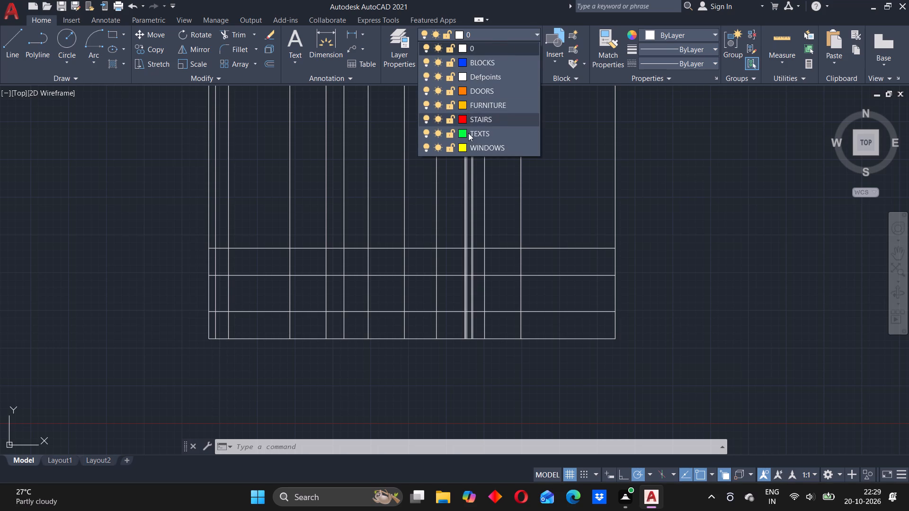
click(468, 133)
click(502, 36)
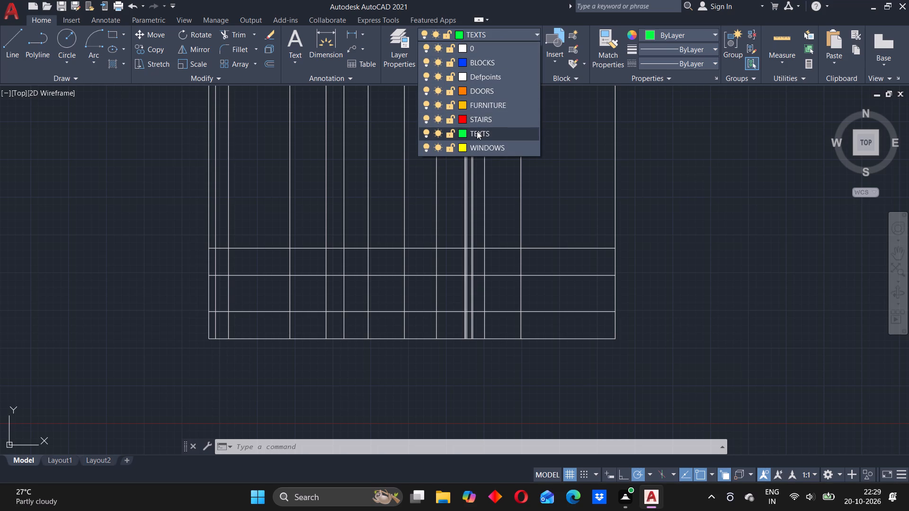
scroll(476, 131, down, 1)
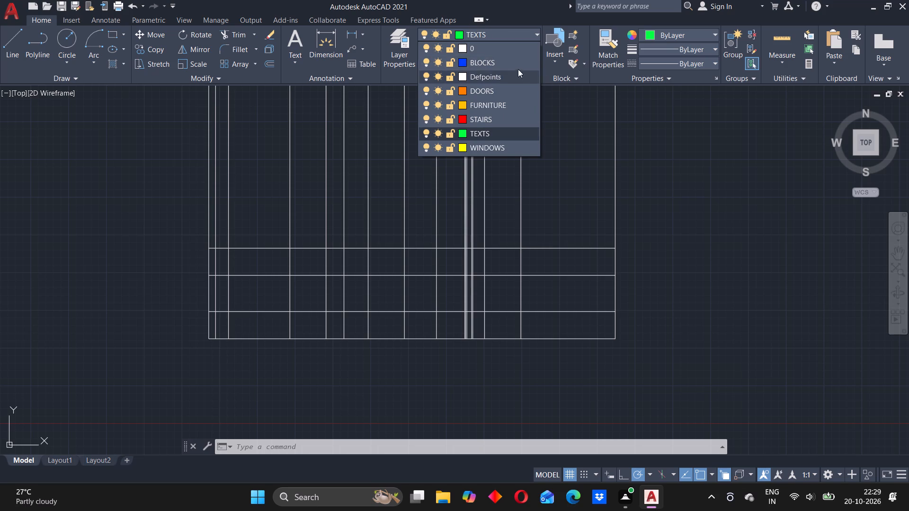
click(486, 132)
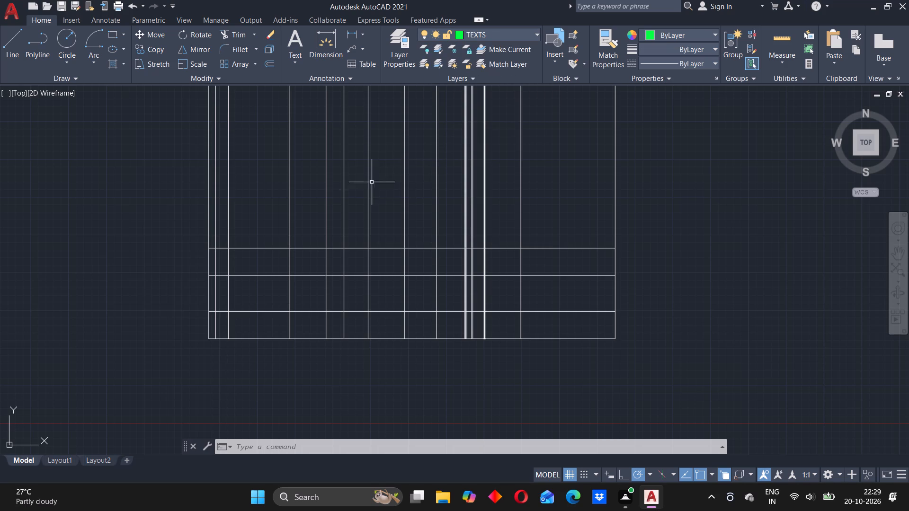
Draw rectangles for the first two windows from the left, between the 900 and 2100 height lines and their projected verticals.
scroll(298, 223, down, 2)
middle_drag(293, 227, 311, 225)
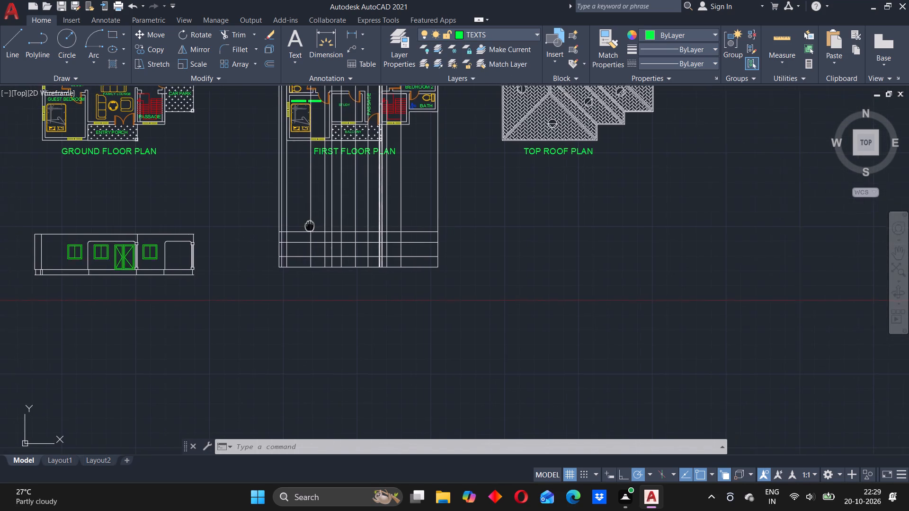
middle_drag(311, 225, 346, 210)
scroll(374, 204, up, 1)
middle_drag(440, 248, 406, 246)
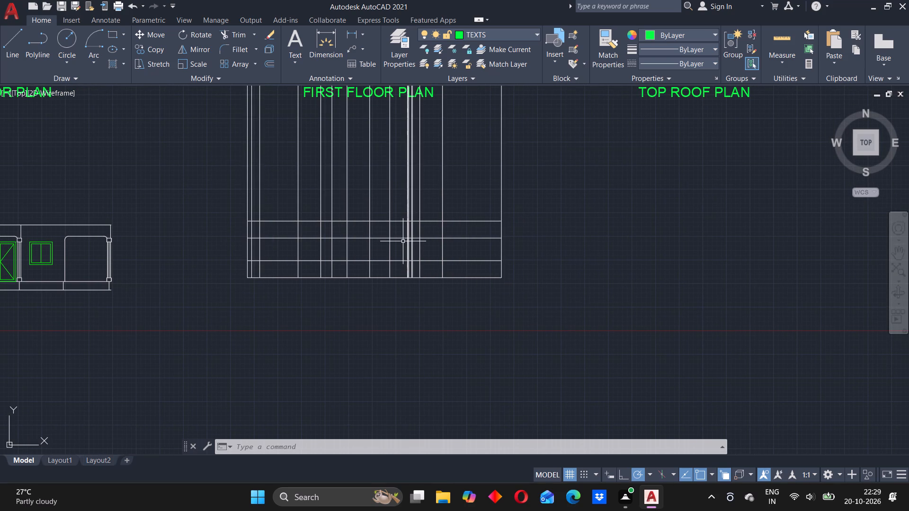
click(110, 33)
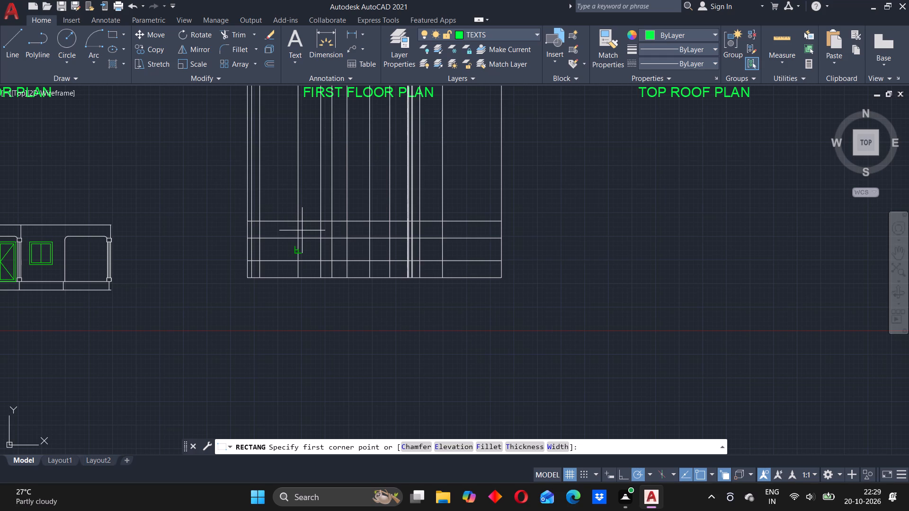
scroll(300, 233, up, 3)
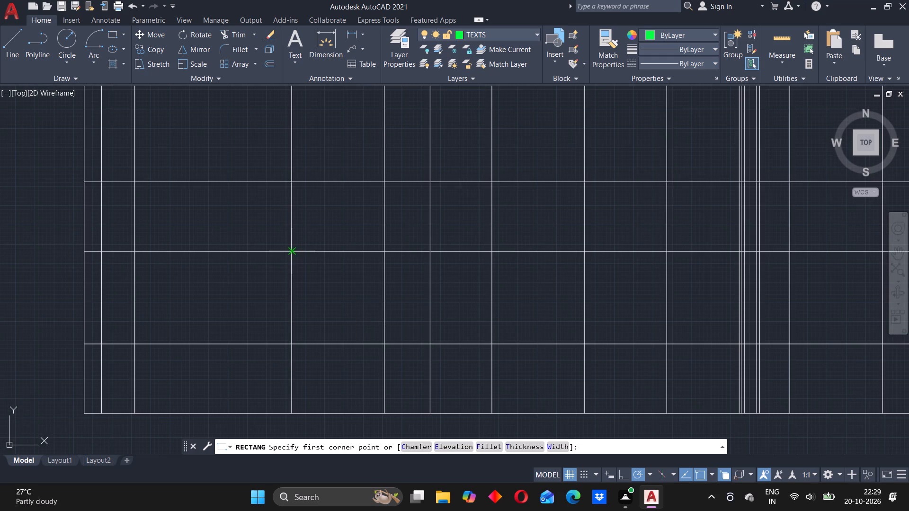
click(291, 249)
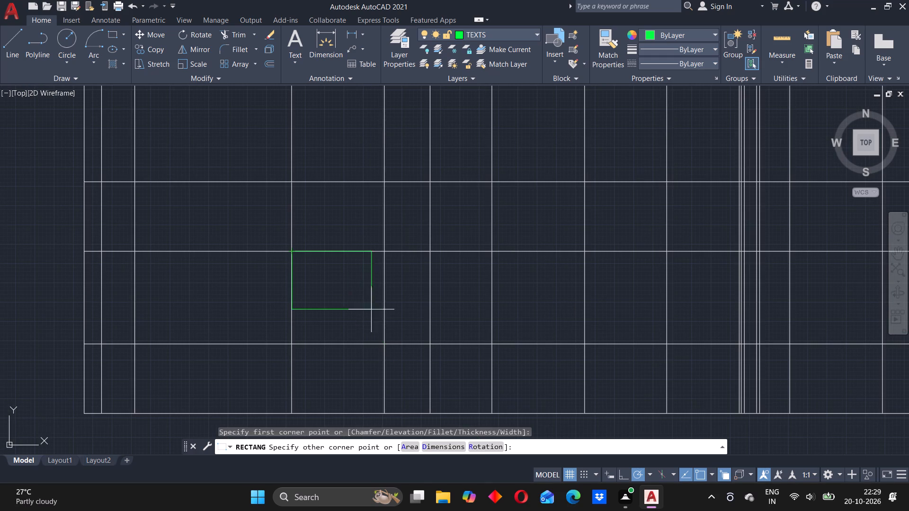
click(385, 342)
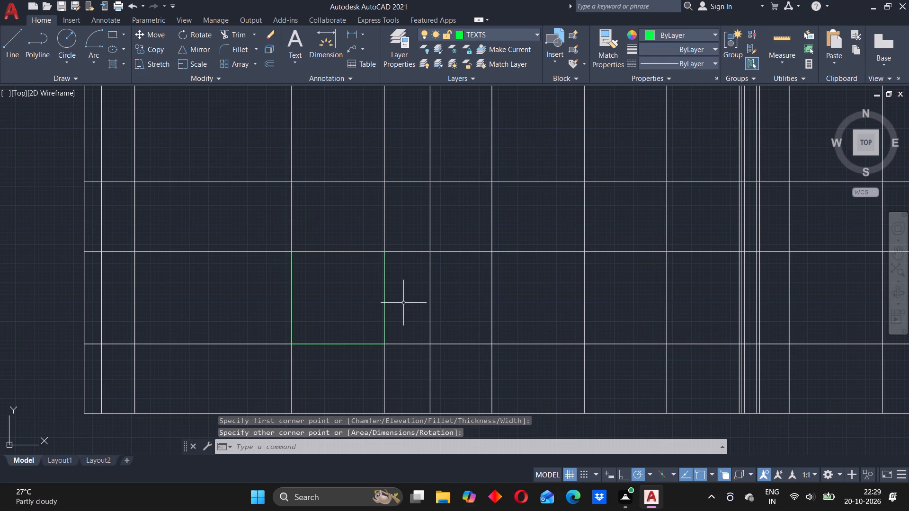
key(Return)
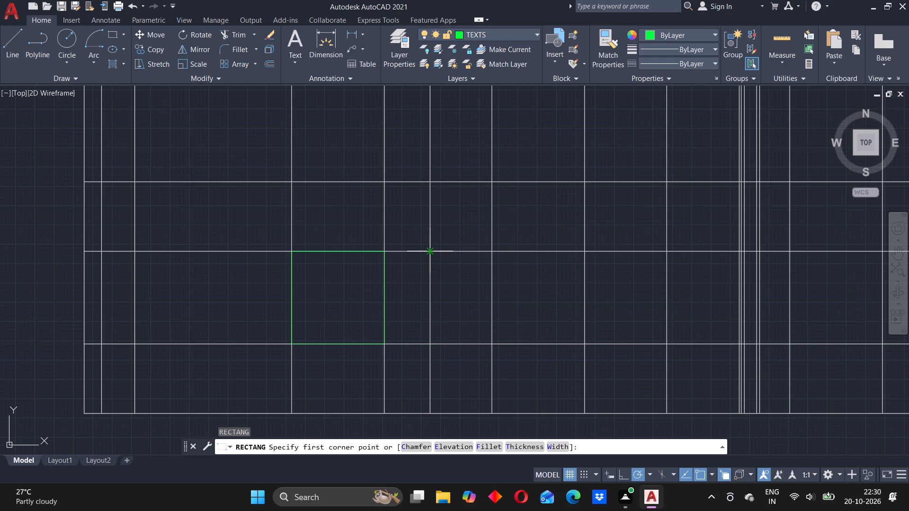
click(492, 252)
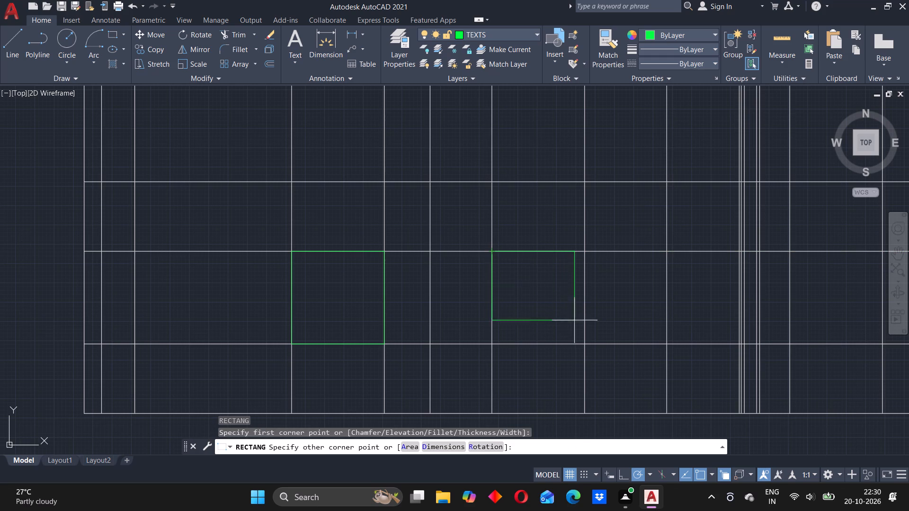
click(584, 345)
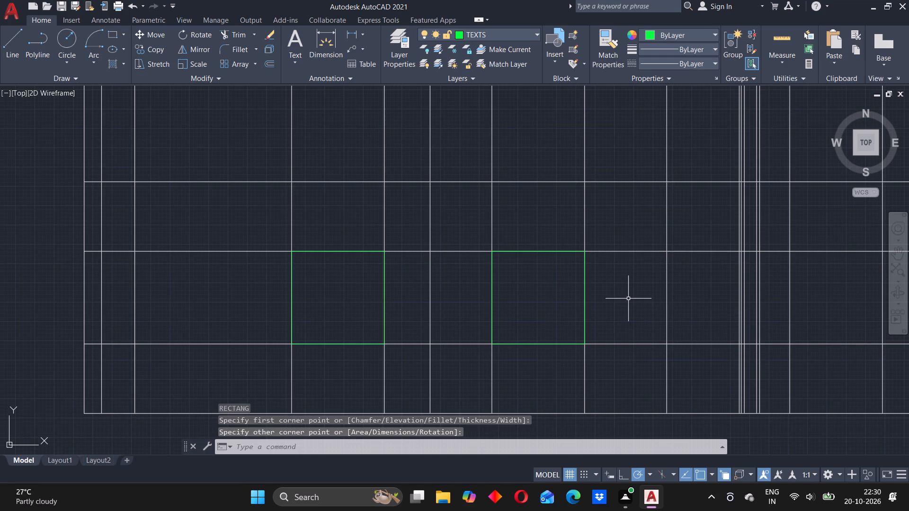
Draw the door rectangle from the 2100 height line down to the base line, ending at the first of the closely spaced verticals.
middle_drag(628, 298, 566, 297)
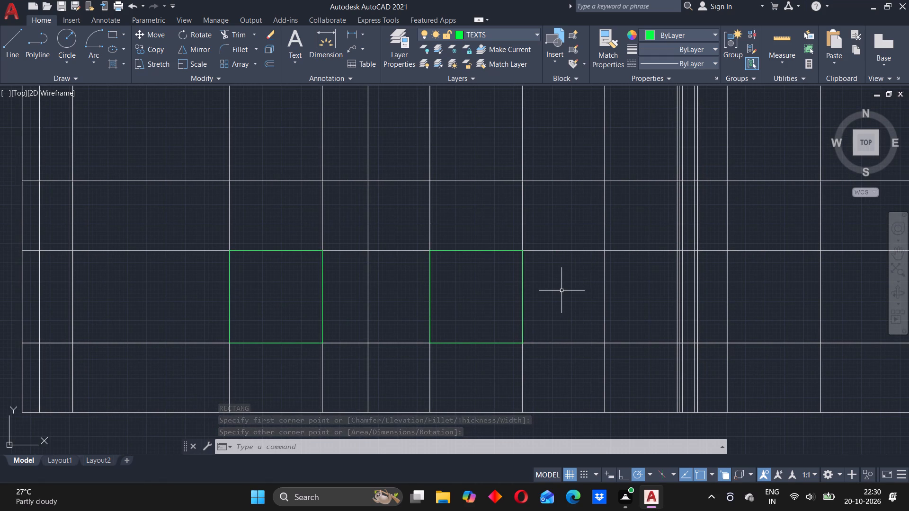
middle_drag(626, 289, 600, 280)
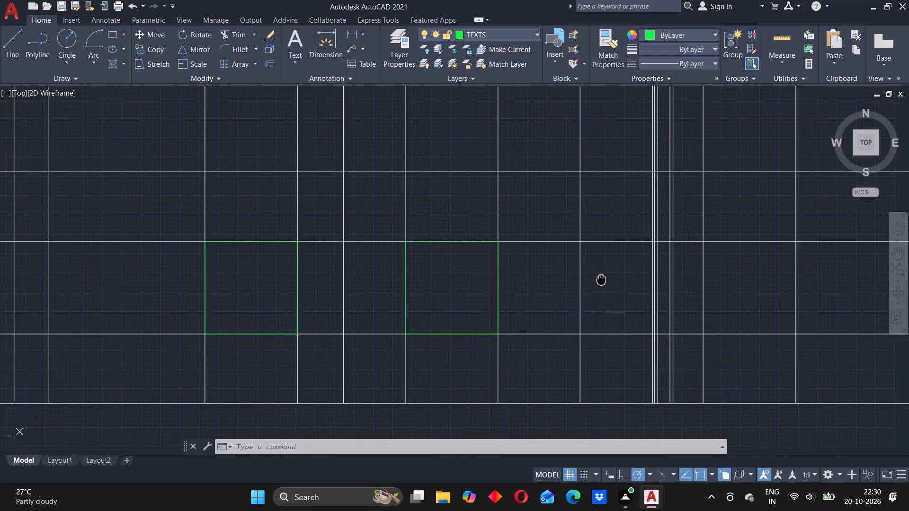
middle_drag(600, 280, 594, 277)
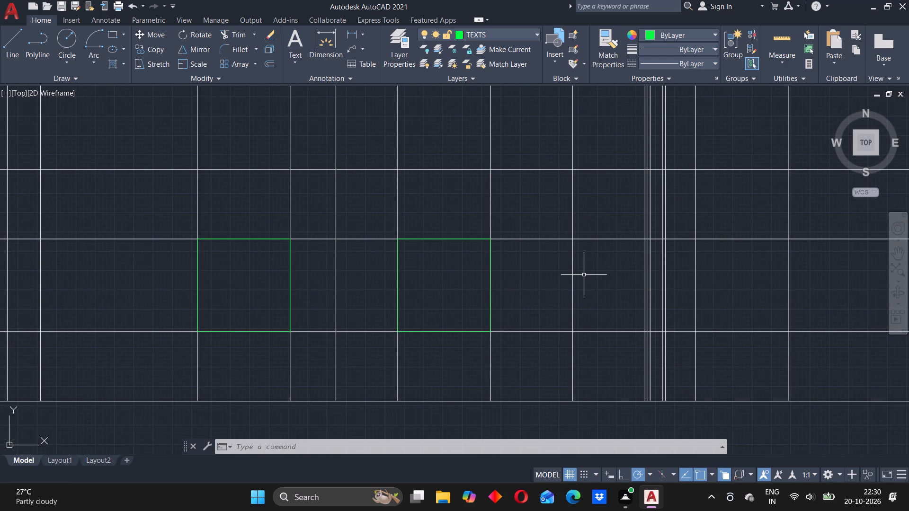
key(Return)
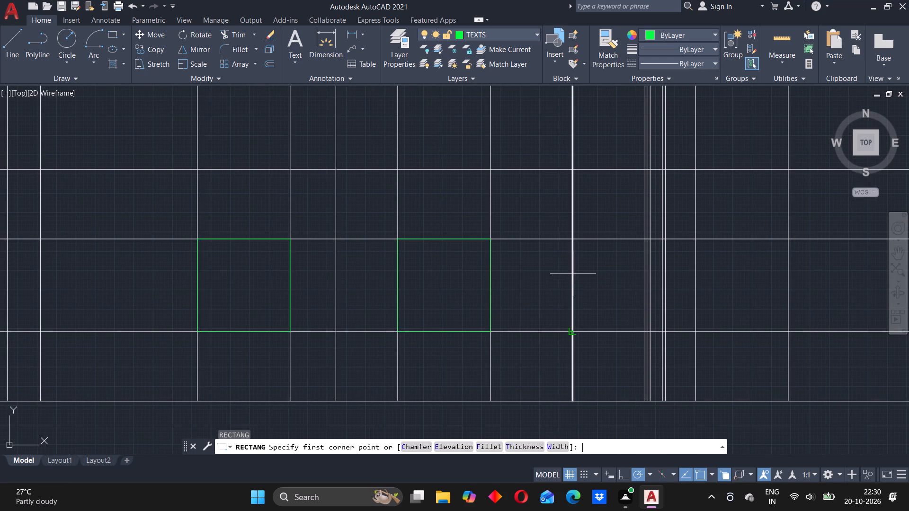
click(575, 239)
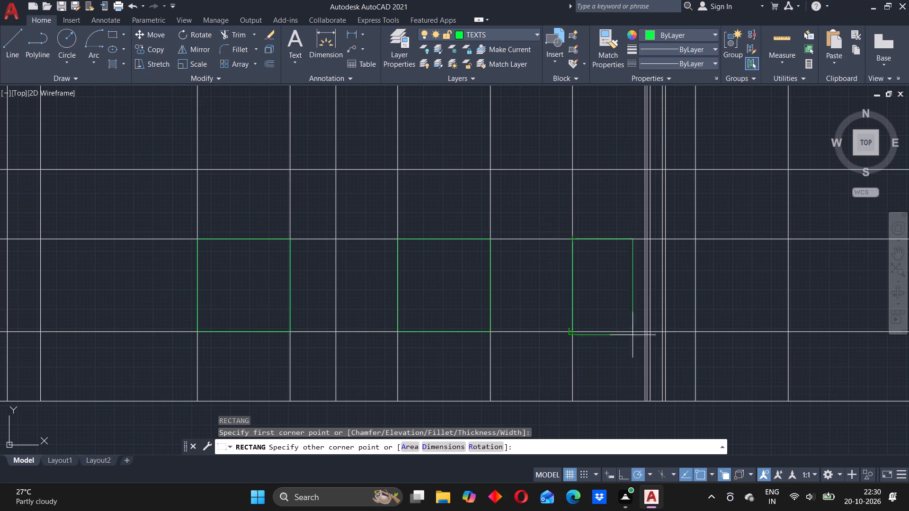
scroll(641, 396, up, 3)
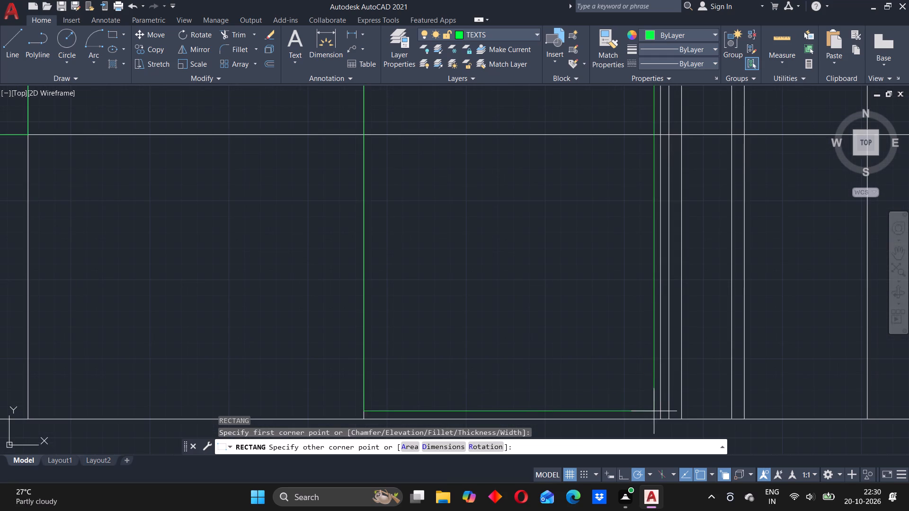
click(659, 419)
Draw a window rectangle between the 900 and 2100 height lines, just right of the closely spaced verticals.
scroll(573, 306, down, 2)
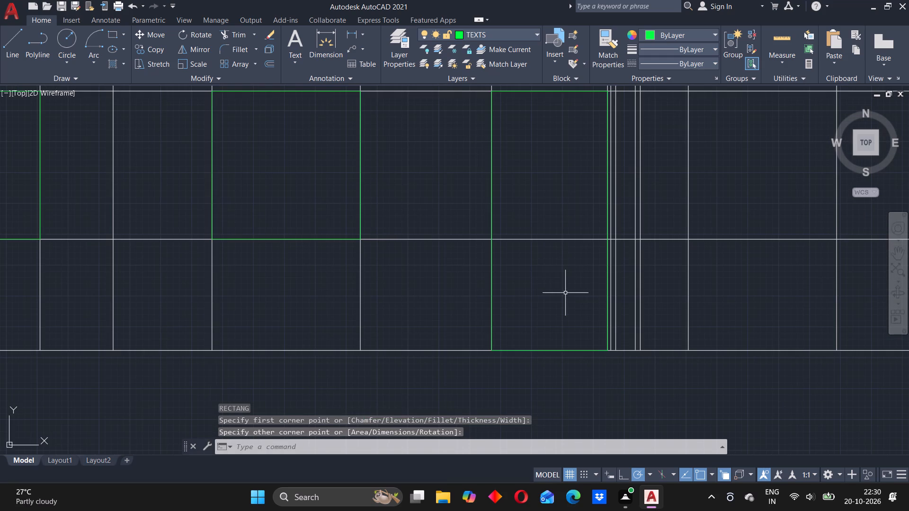
scroll(556, 269, down, 1)
middle_drag(554, 272, 523, 281)
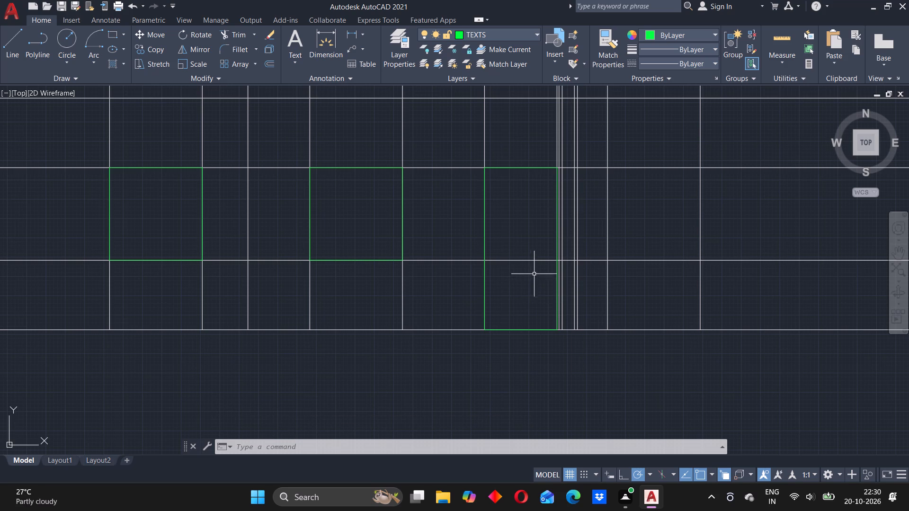
scroll(539, 259, down, 2)
scroll(625, 225, down, 2)
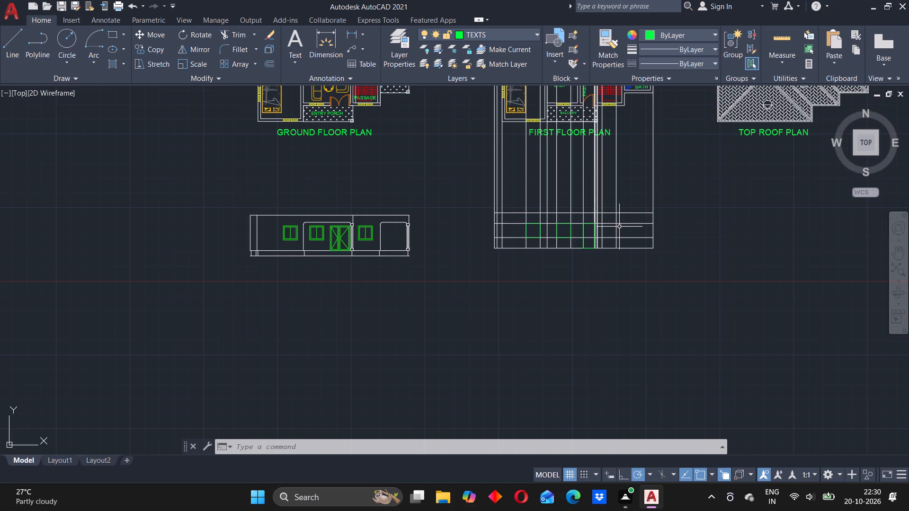
middle_drag(615, 228, 556, 238)
scroll(553, 237, up, 3)
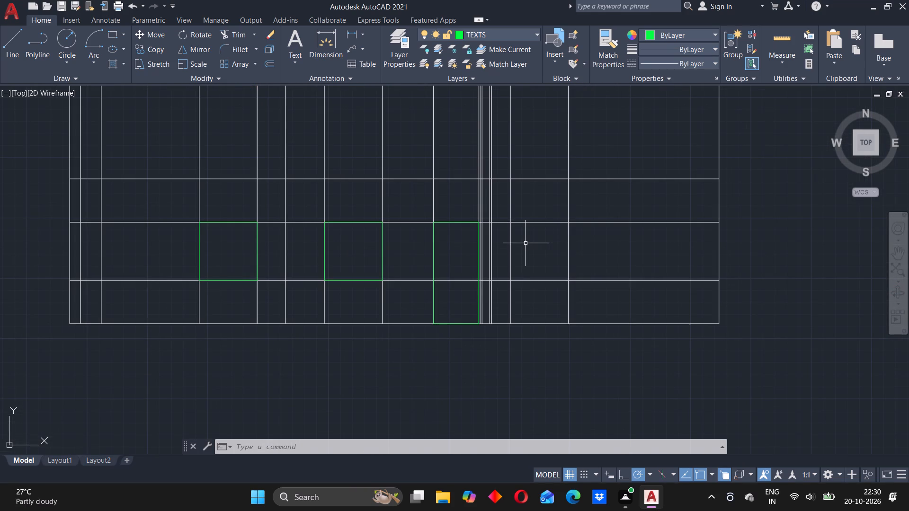
key(Return)
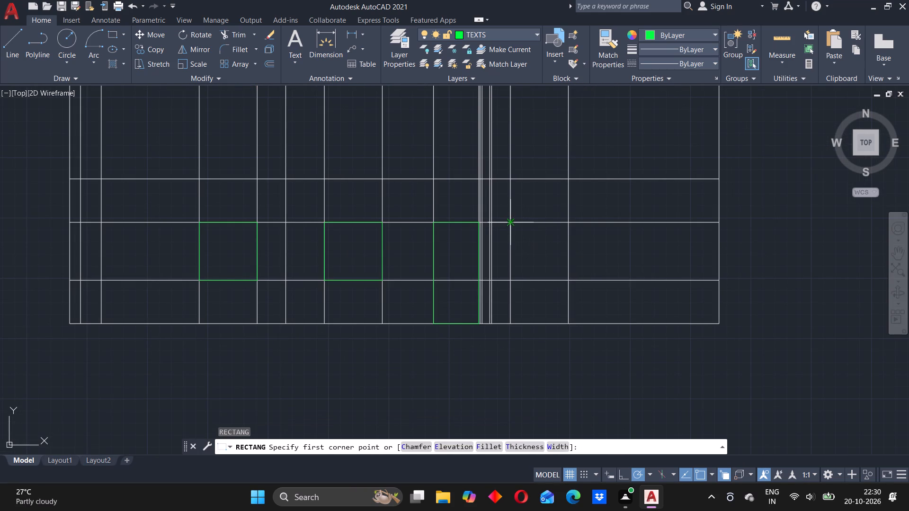
click(512, 225)
click(571, 282)
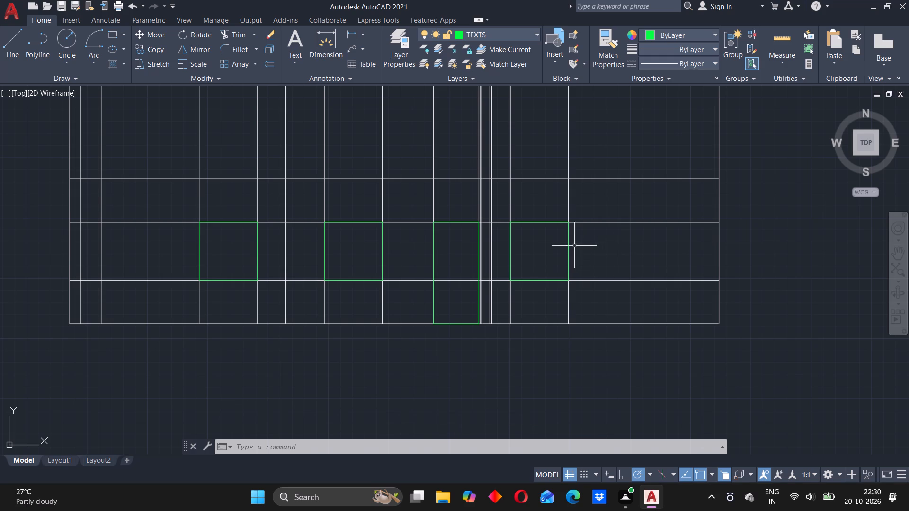
Make layer 0 the current layer.
scroll(575, 241, down, 3)
middle_drag(583, 210, 556, 217)
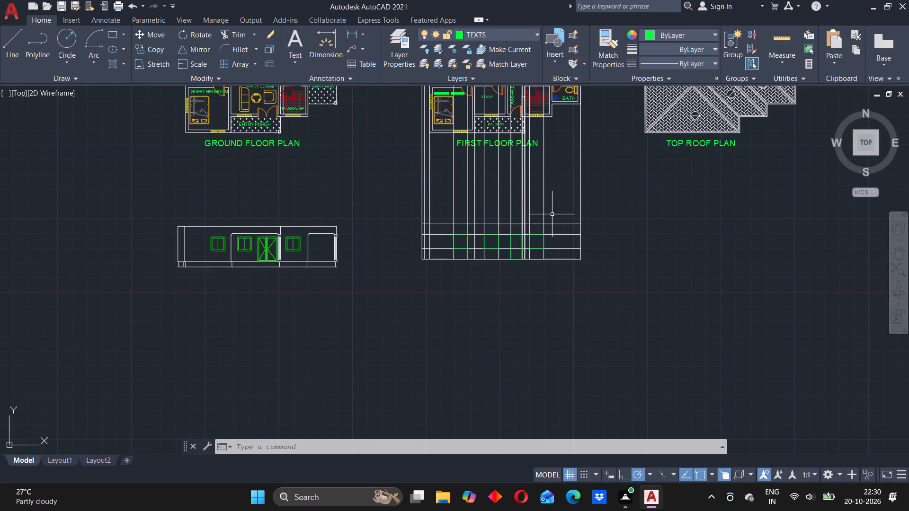
scroll(551, 144, up, 1)
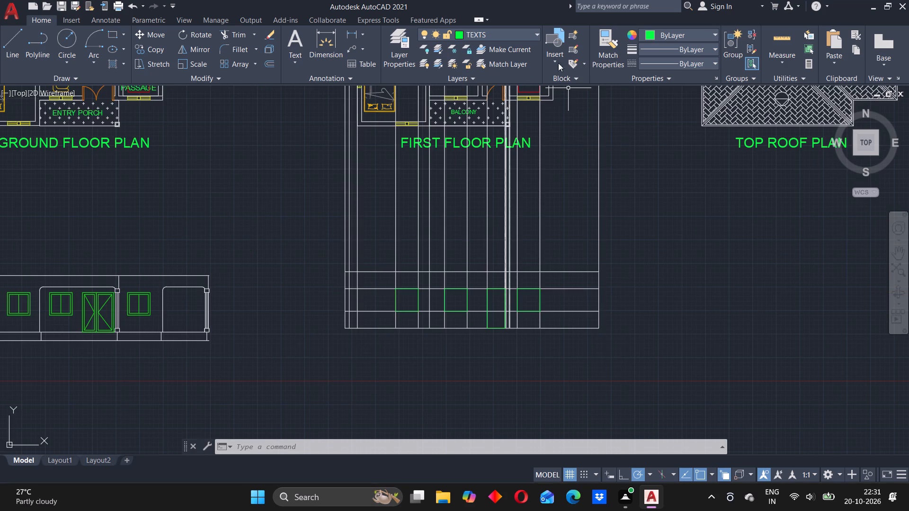
click(523, 32)
click(481, 49)
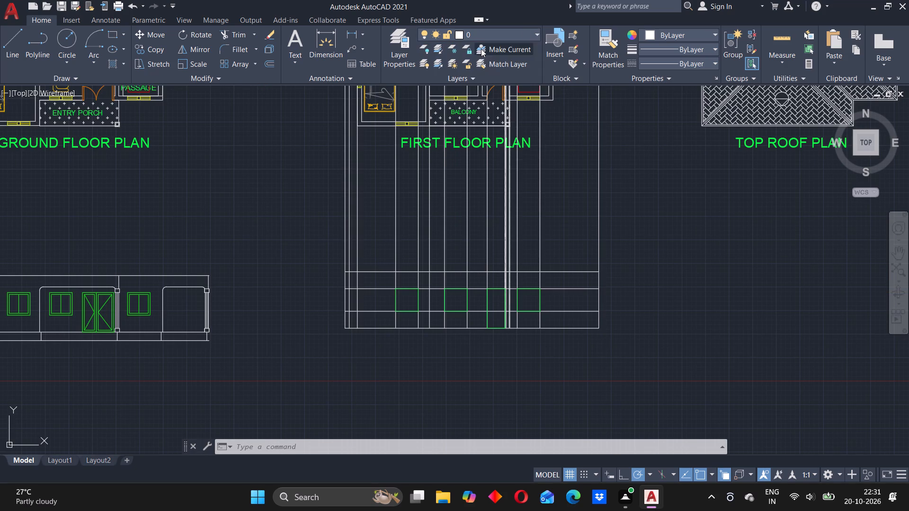
Draw a vertical construction line down from the first floor plan's outer wall corner beside the staircase.
key(x)
key(l)
key(Return)
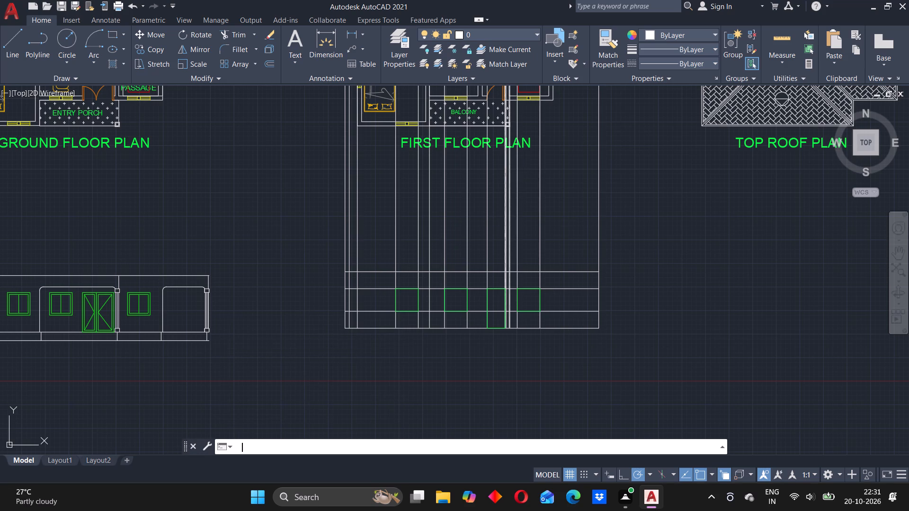
click(553, 103)
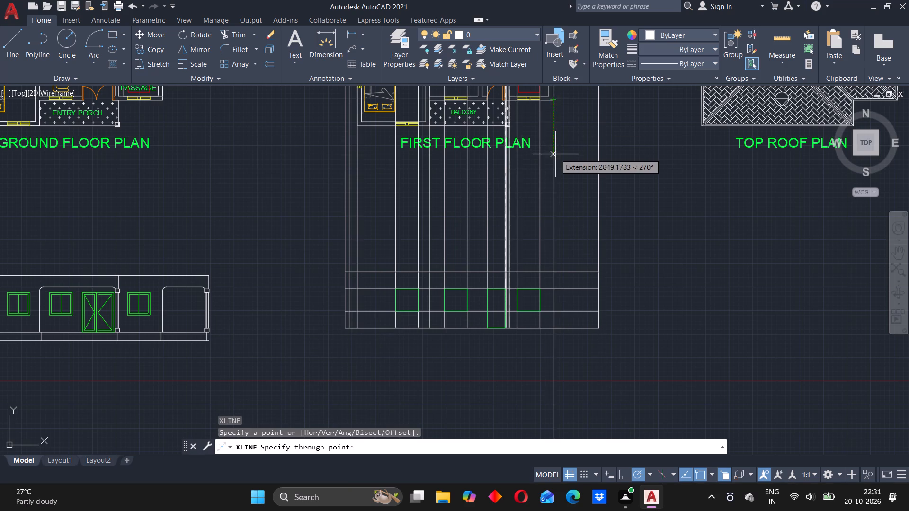
click(555, 154)
key(Escape)
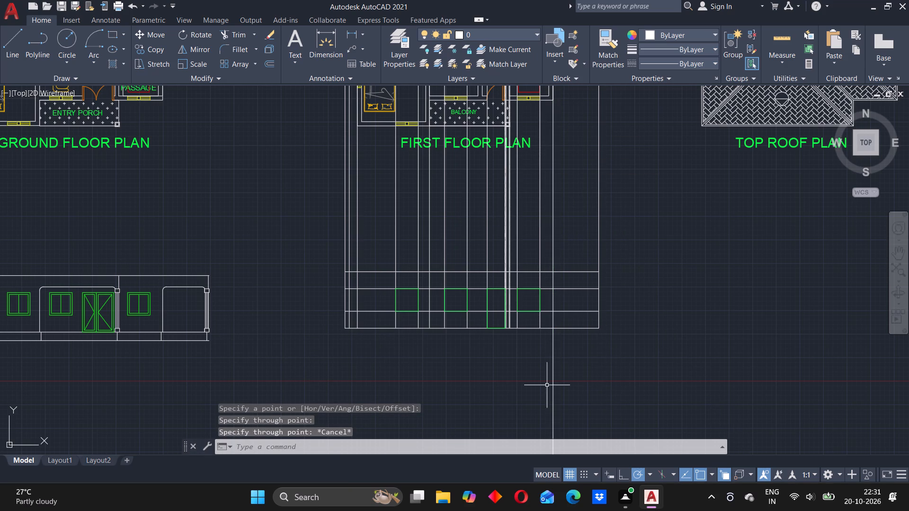
Trim the part of the new vertical construction line that extends below the elevation's base line.
key(t)
key(r)
key(Return)
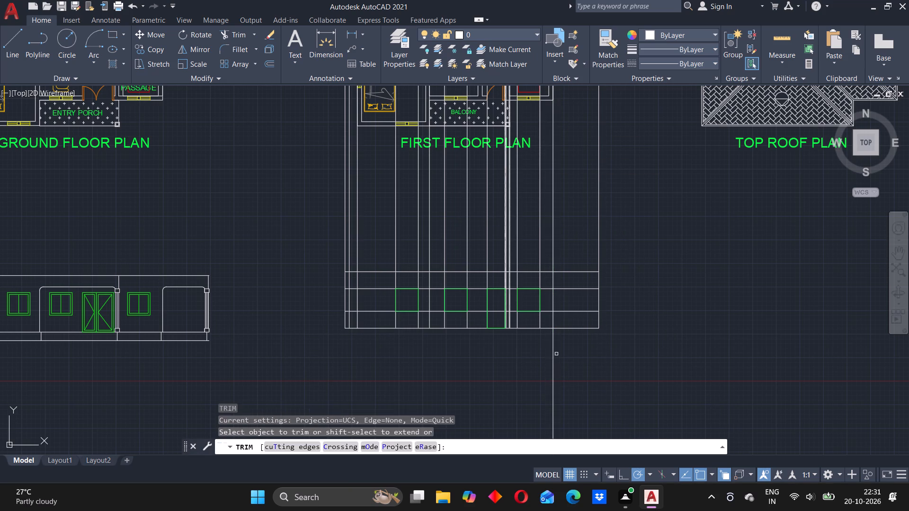
drag(569, 348, 533, 348)
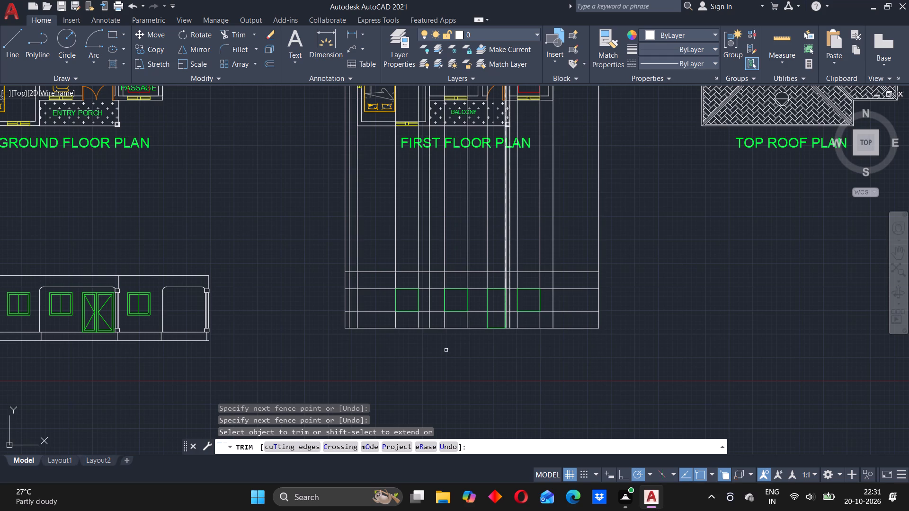
key(Escape)
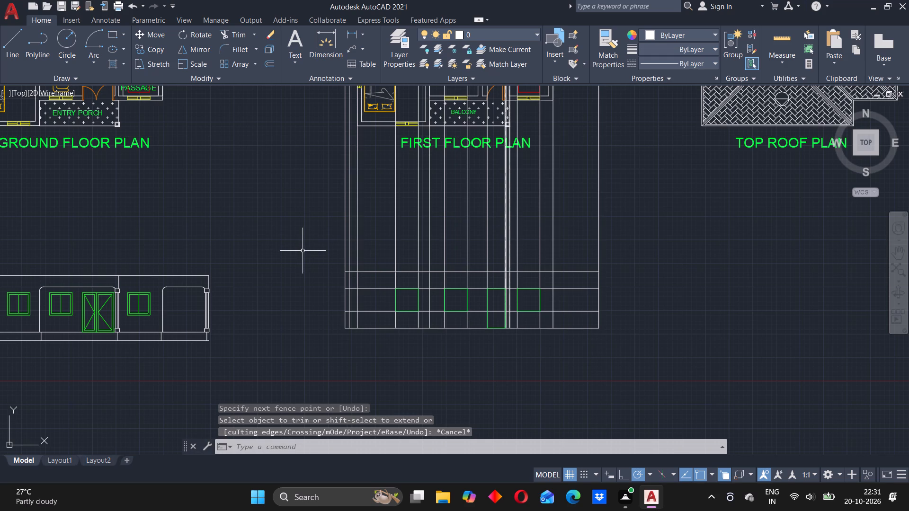
Delete the second projected vertical from the left and the eight projection rays along the window and door edges.
middle_drag(302, 251, 336, 242)
middle_drag(446, 245, 397, 222)
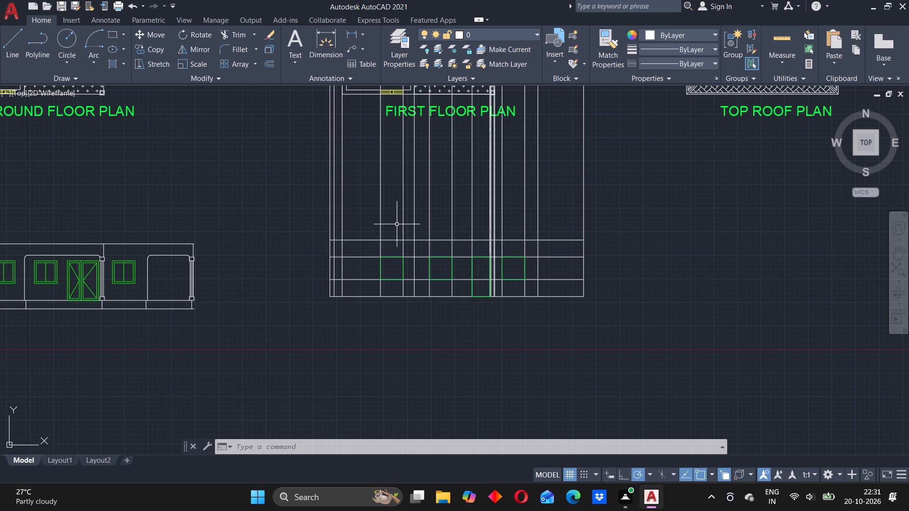
scroll(516, 212, up, 1)
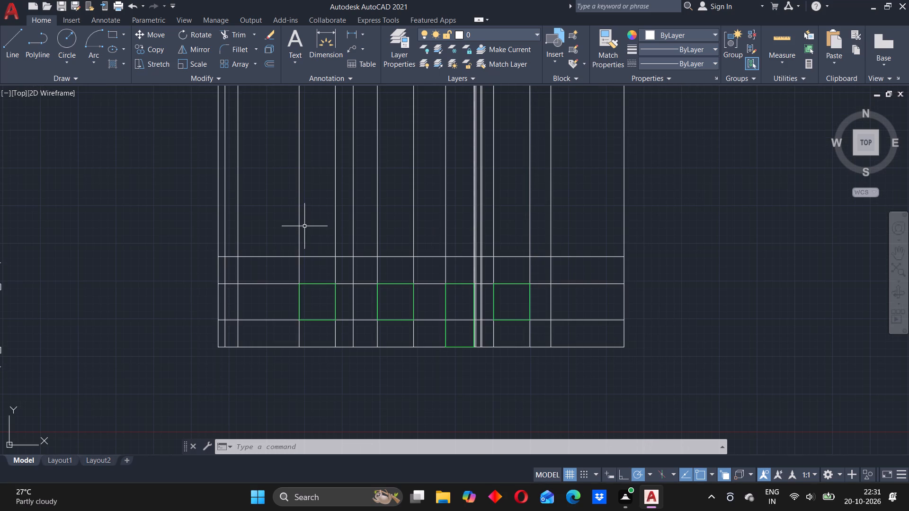
click(226, 232)
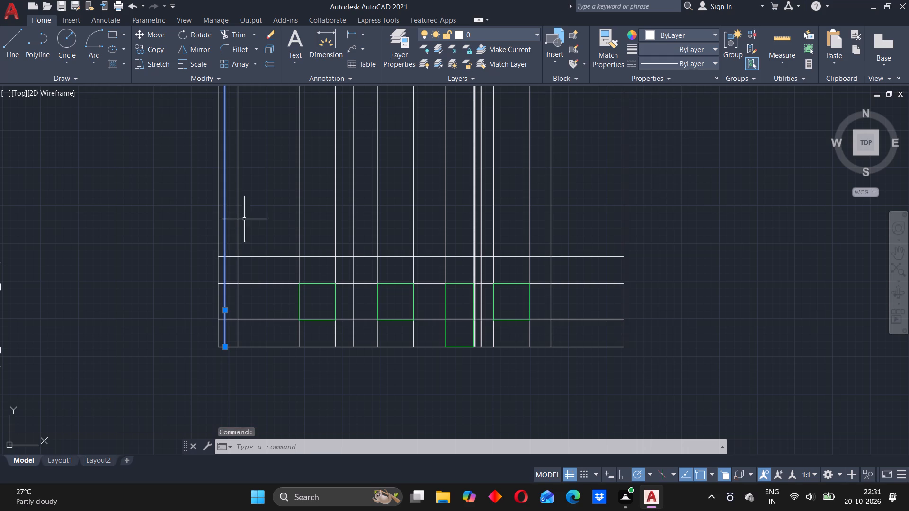
scroll(252, 202, down, 3)
scroll(252, 202, up, 3)
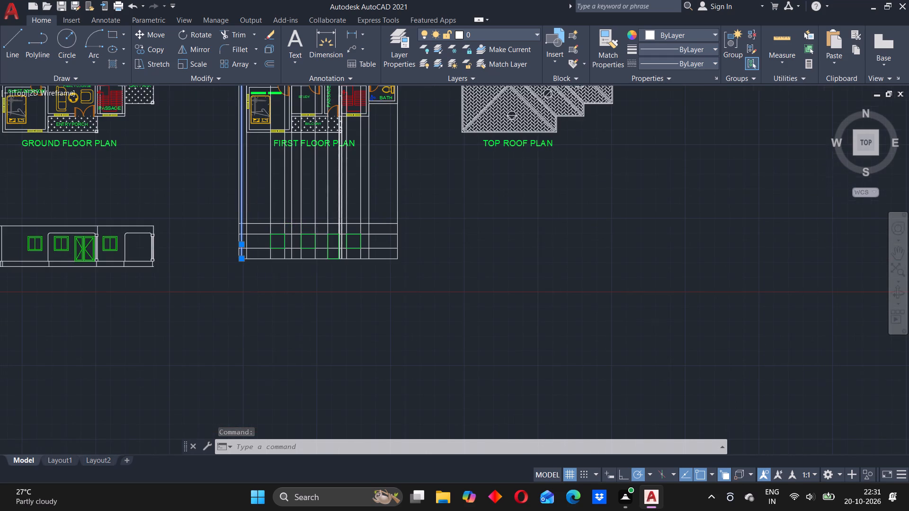
click(292, 220)
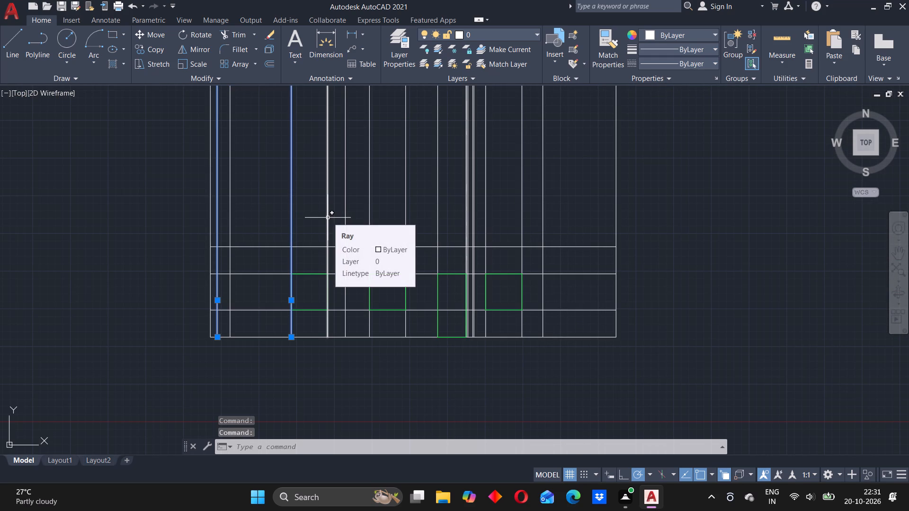
click(328, 218)
click(370, 219)
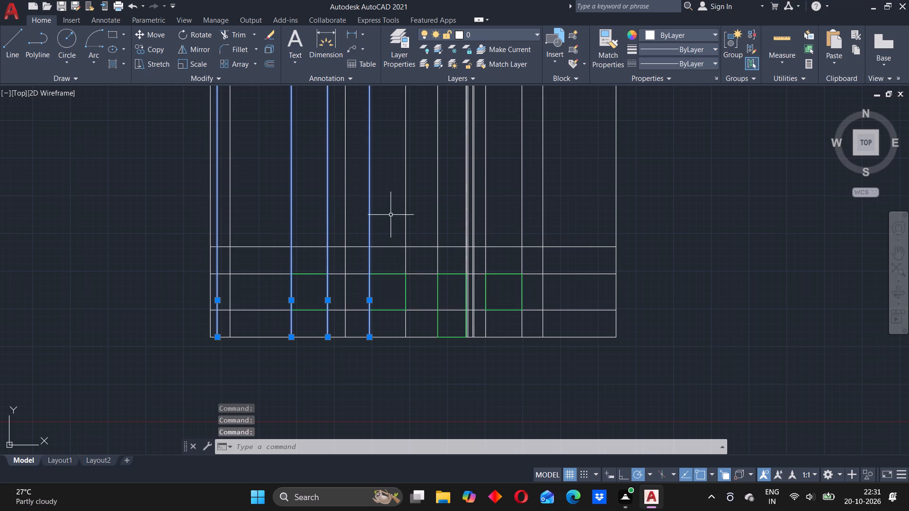
click(406, 216)
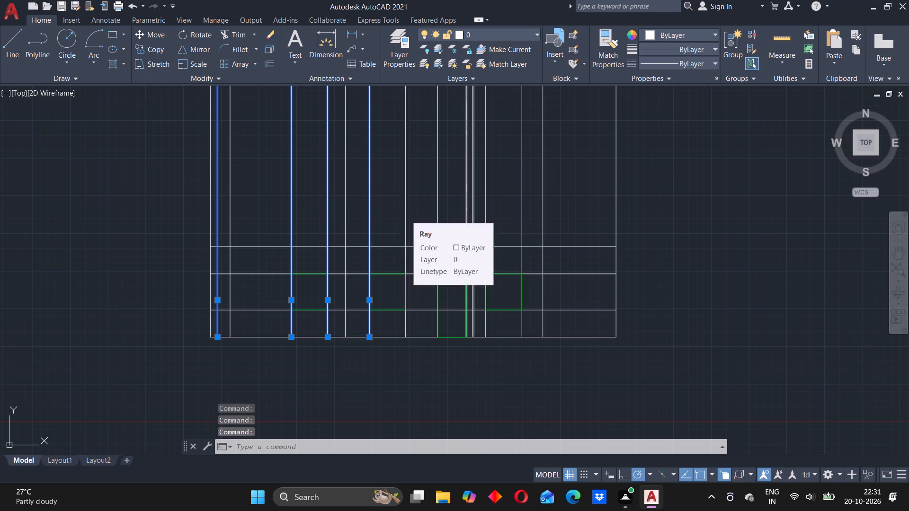
click(438, 211)
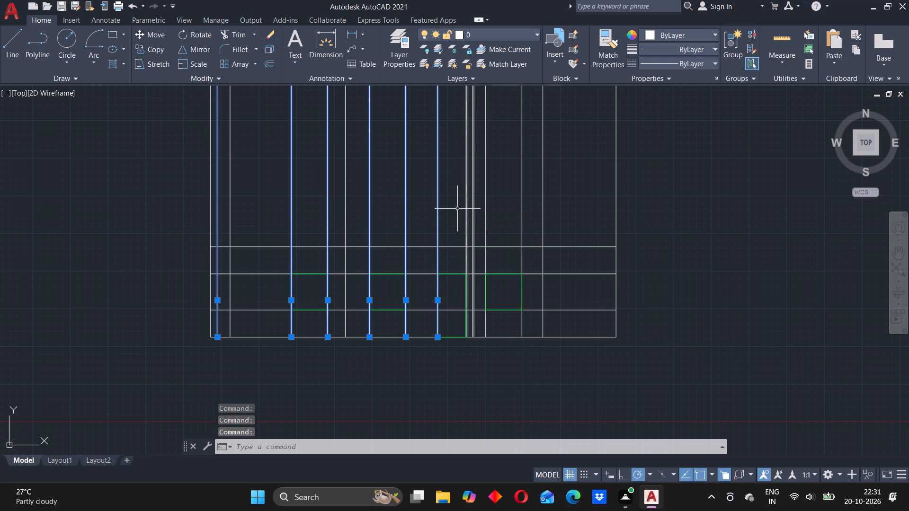
scroll(462, 212, up, 4)
click(497, 222)
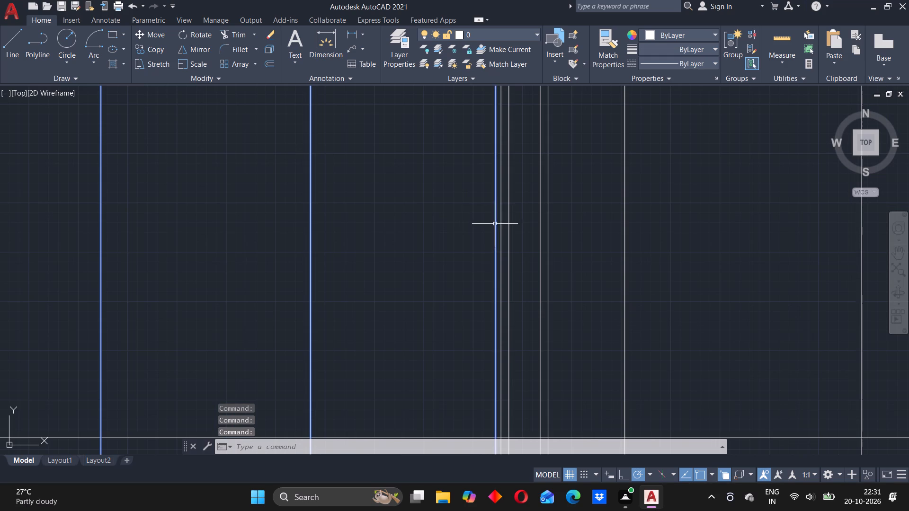
scroll(494, 225, down, 3)
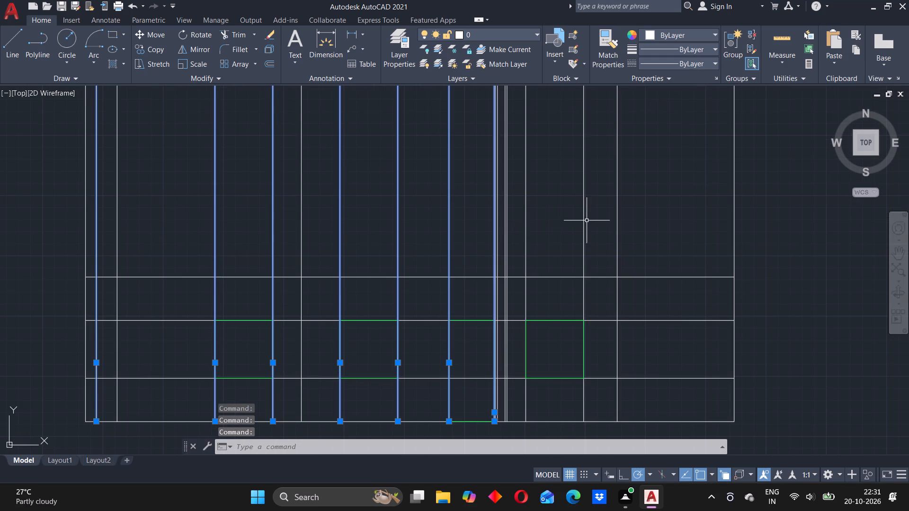
click(525, 241)
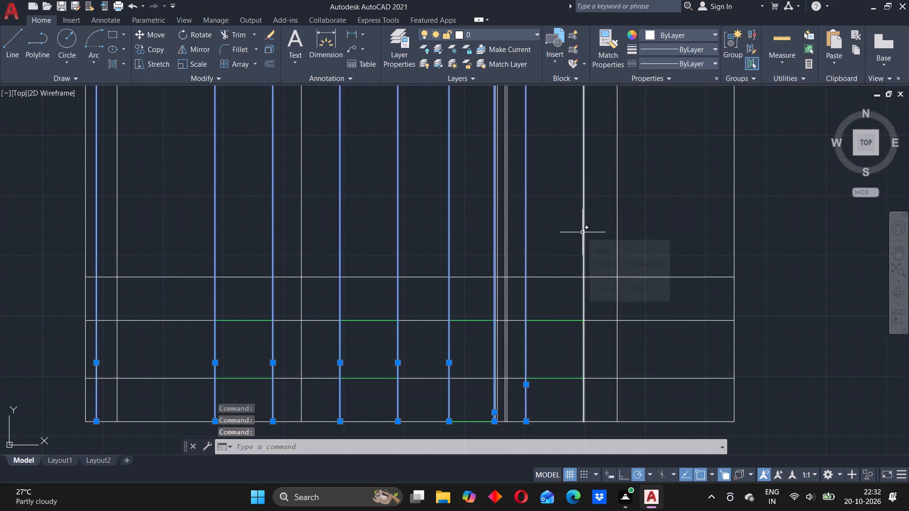
click(582, 232)
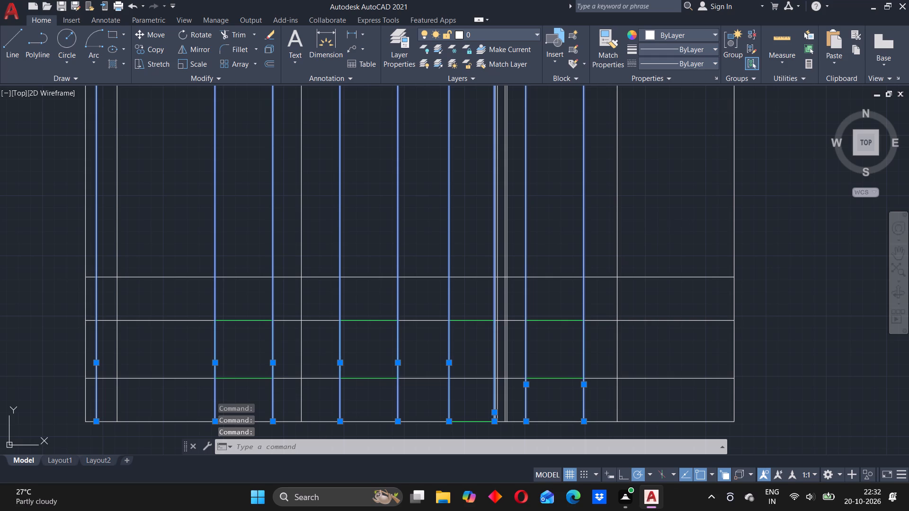
key(Delete)
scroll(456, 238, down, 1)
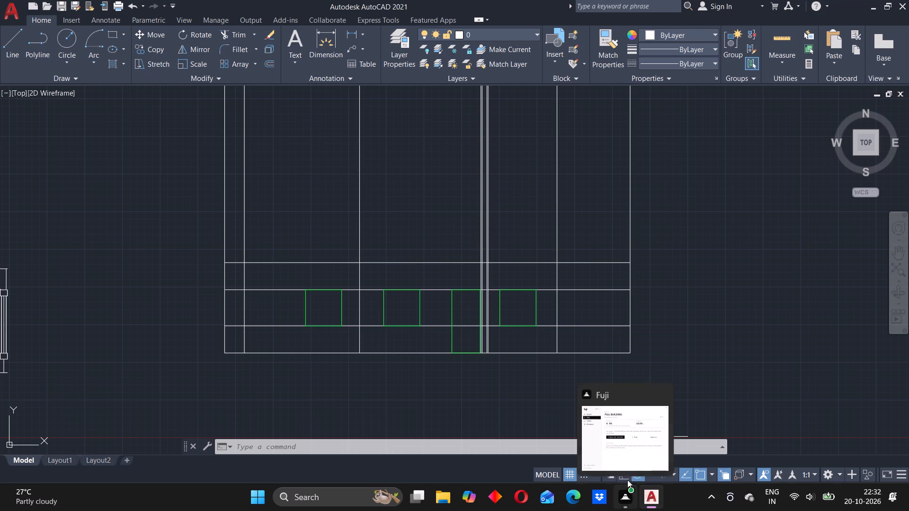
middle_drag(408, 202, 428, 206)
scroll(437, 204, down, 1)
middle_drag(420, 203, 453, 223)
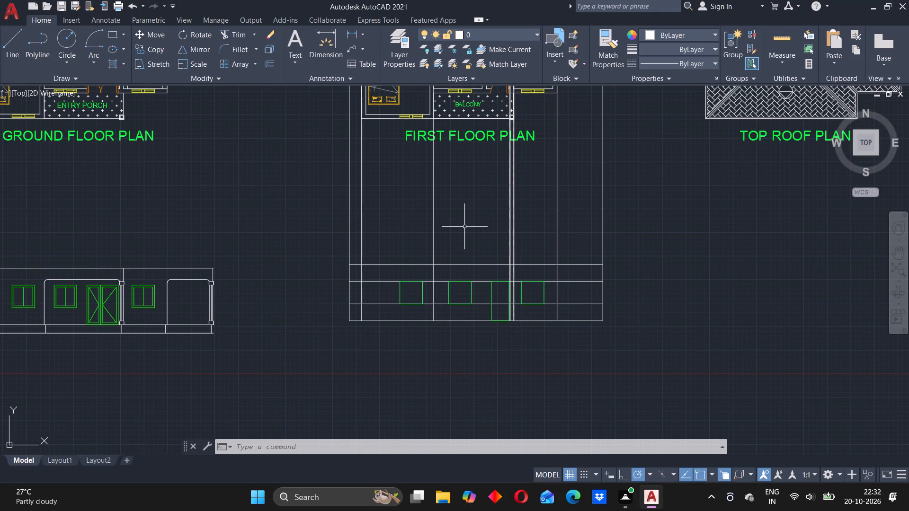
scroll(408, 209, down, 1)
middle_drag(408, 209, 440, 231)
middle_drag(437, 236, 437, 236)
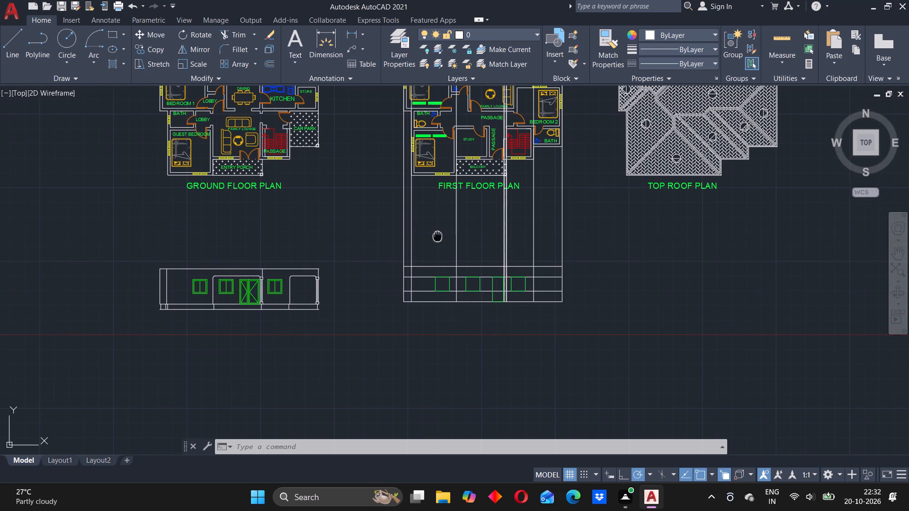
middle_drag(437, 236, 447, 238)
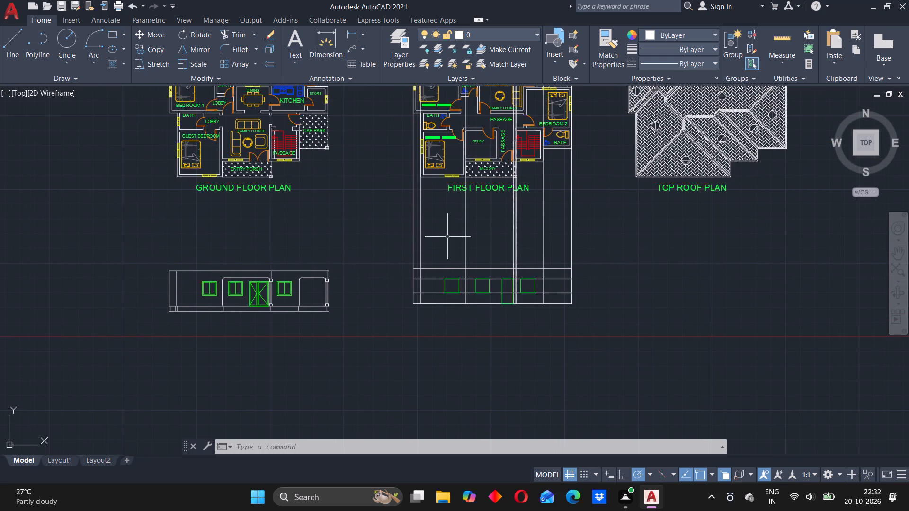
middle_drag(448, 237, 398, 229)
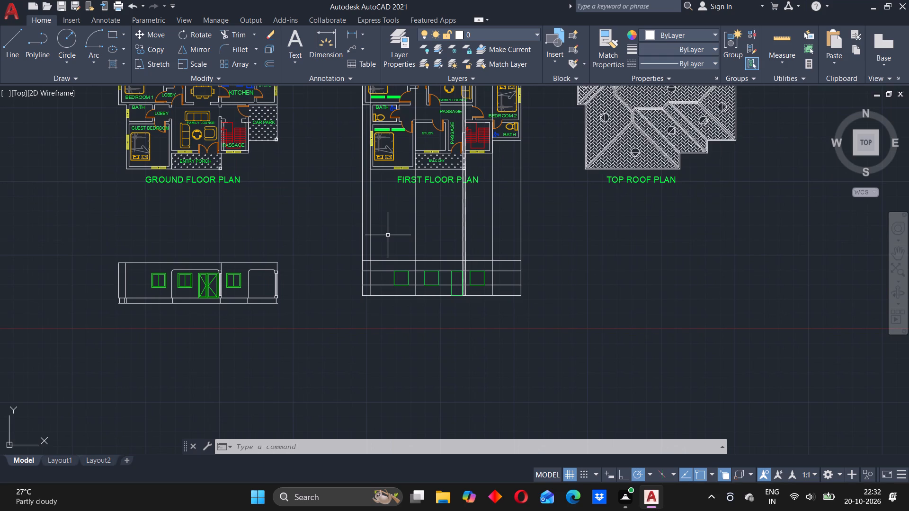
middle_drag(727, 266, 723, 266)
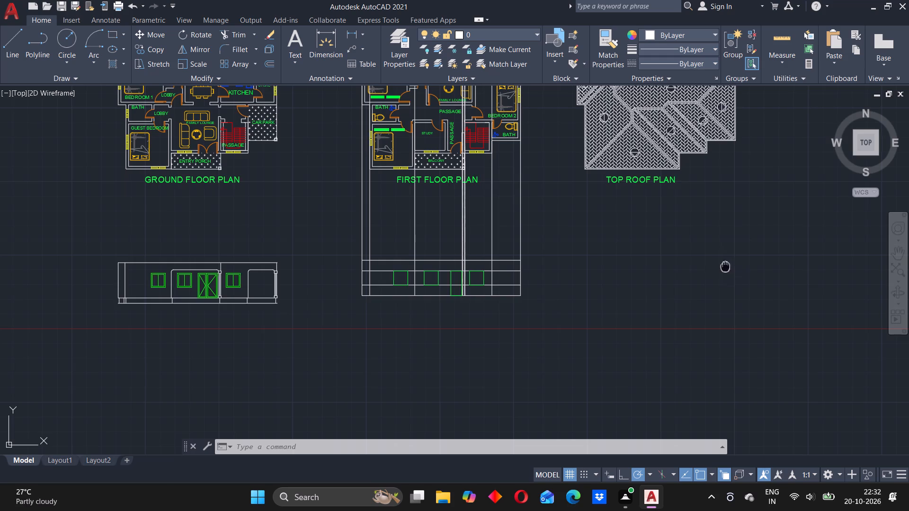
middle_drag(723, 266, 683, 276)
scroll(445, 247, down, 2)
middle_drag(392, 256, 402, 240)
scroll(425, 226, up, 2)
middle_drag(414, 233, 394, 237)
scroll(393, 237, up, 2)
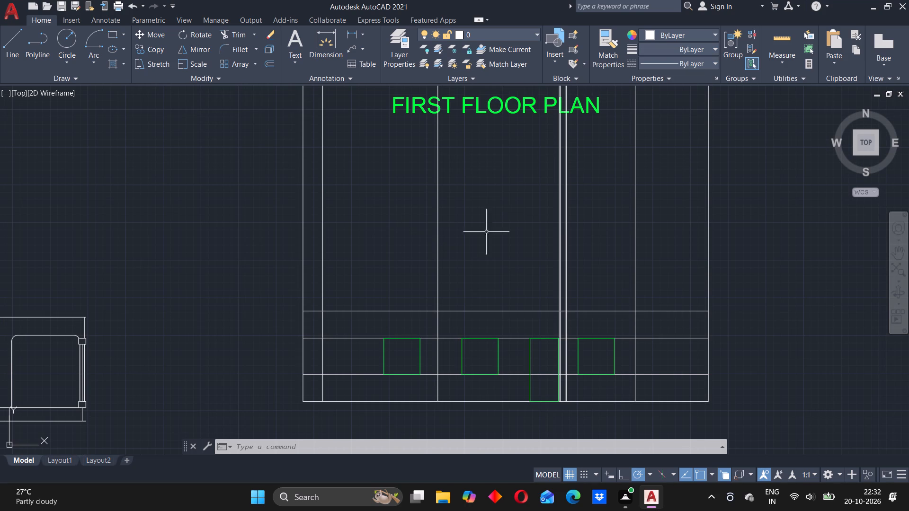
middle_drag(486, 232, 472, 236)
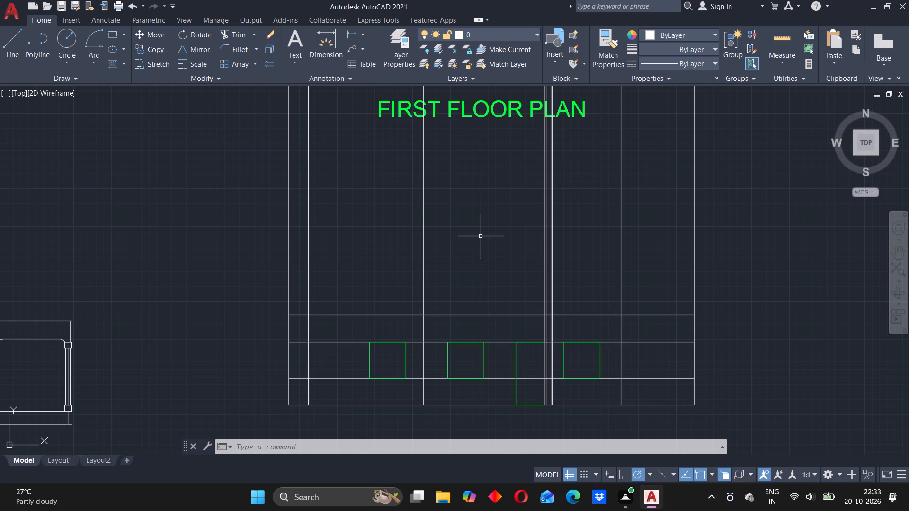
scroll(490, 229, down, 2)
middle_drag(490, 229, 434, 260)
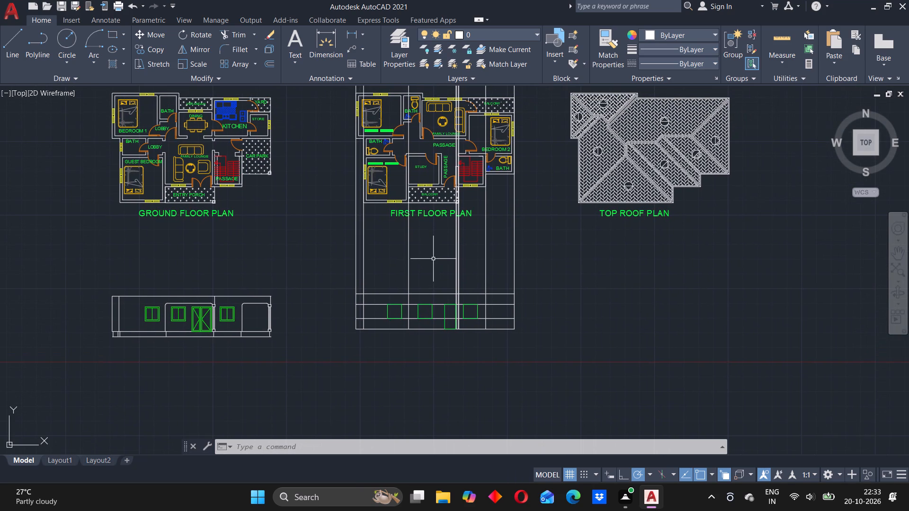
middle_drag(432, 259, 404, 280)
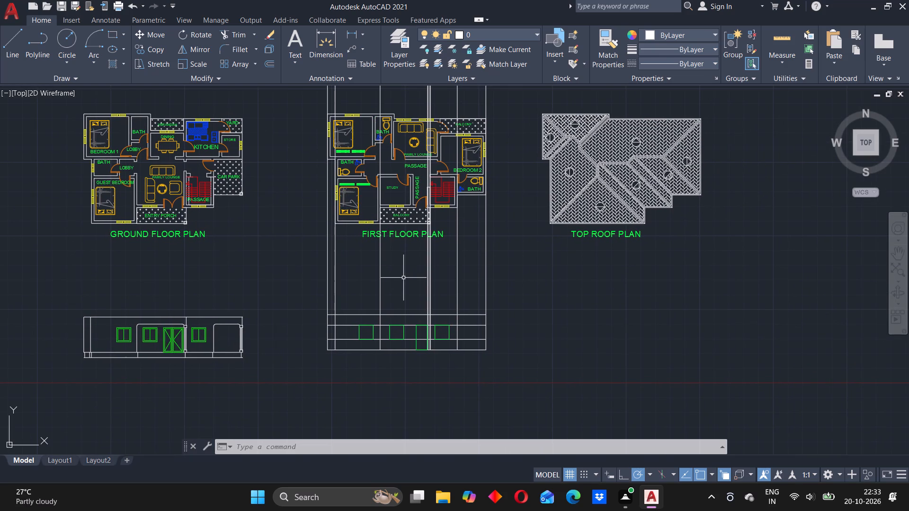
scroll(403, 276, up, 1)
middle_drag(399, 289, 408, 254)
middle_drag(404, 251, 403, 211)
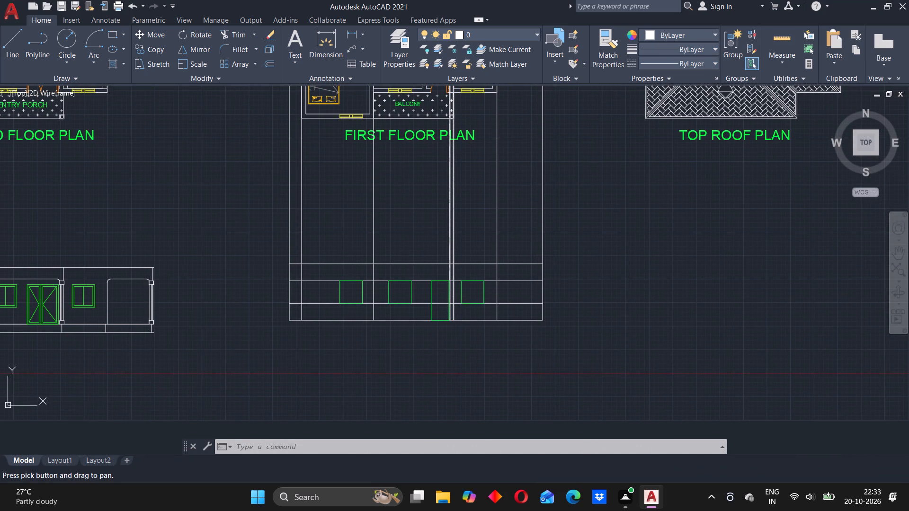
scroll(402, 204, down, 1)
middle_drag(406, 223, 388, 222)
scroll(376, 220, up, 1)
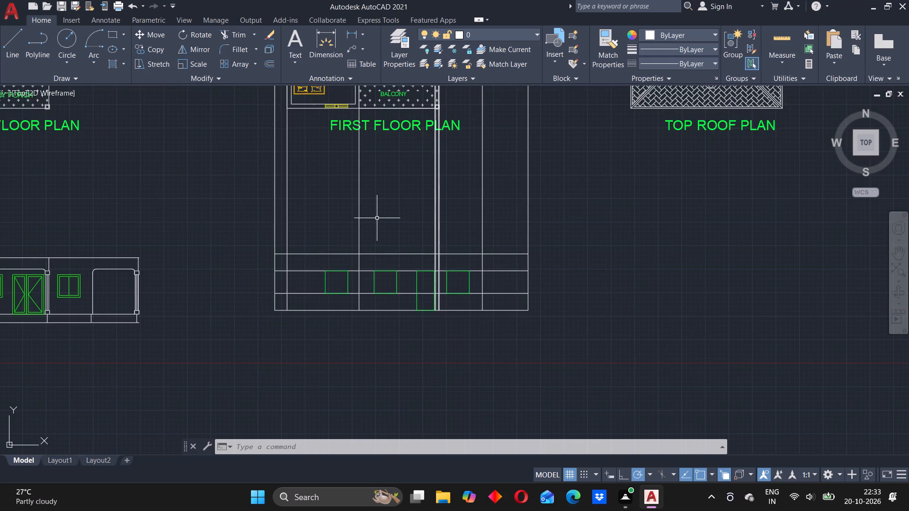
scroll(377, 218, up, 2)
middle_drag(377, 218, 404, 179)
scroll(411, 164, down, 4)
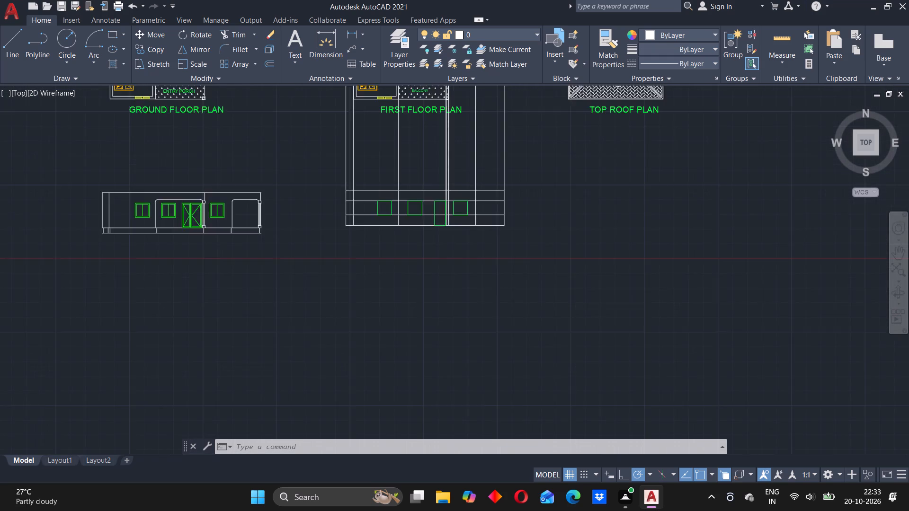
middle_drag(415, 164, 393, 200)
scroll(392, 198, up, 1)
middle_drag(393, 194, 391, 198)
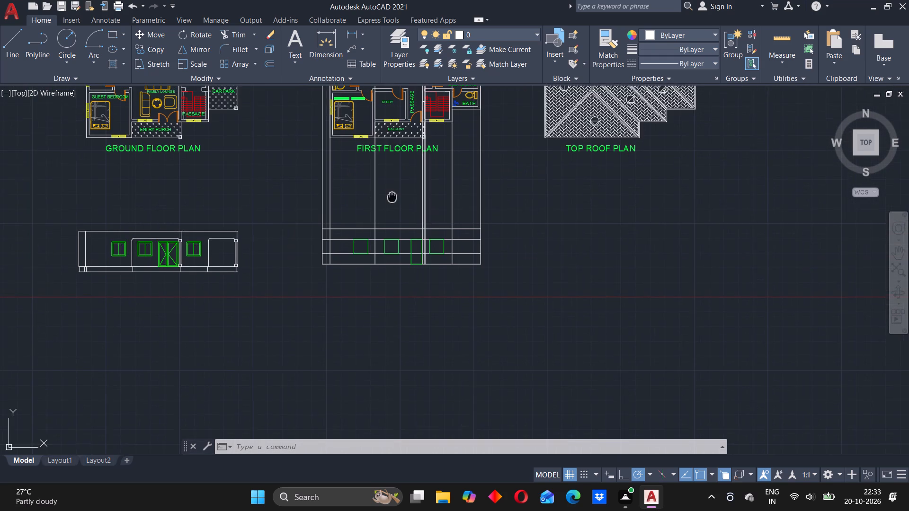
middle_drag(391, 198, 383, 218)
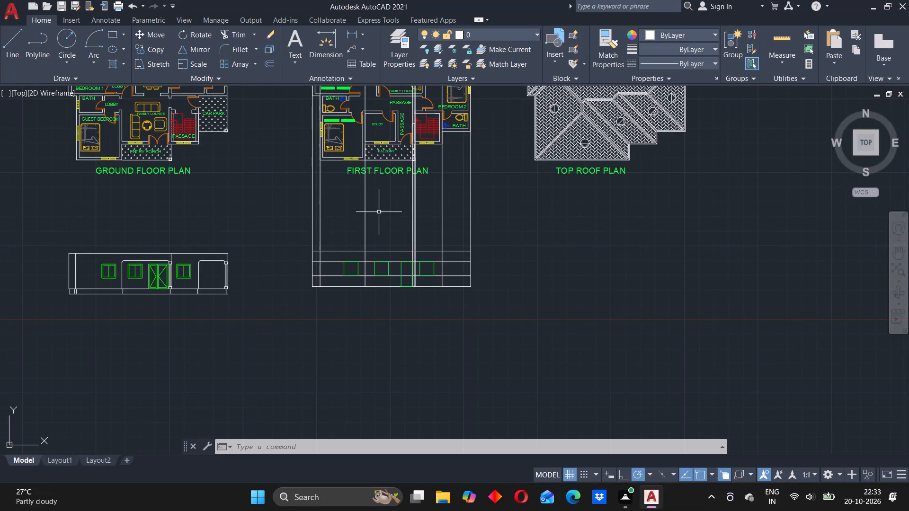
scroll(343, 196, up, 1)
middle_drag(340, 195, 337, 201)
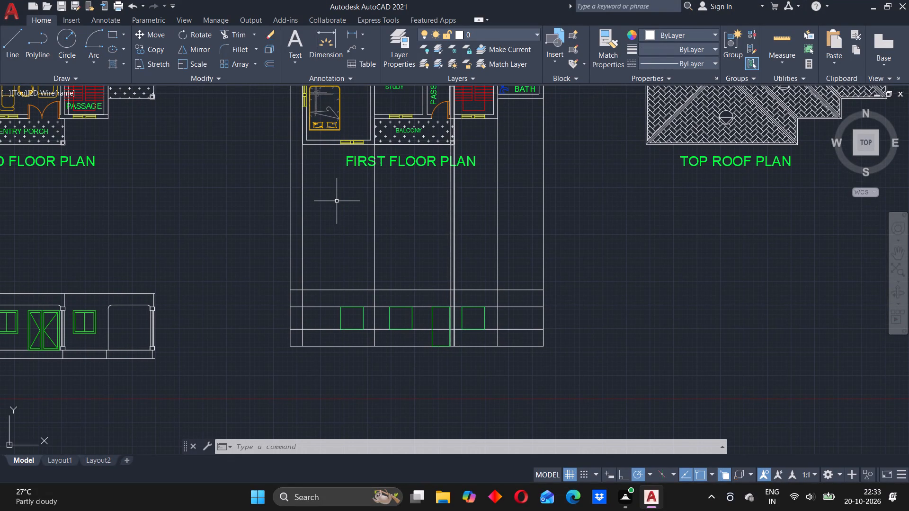
Delete the two full-width horizontal construction lines along the window heads and sills in the first-floor elevation.
middle_drag(340, 211, 420, 188)
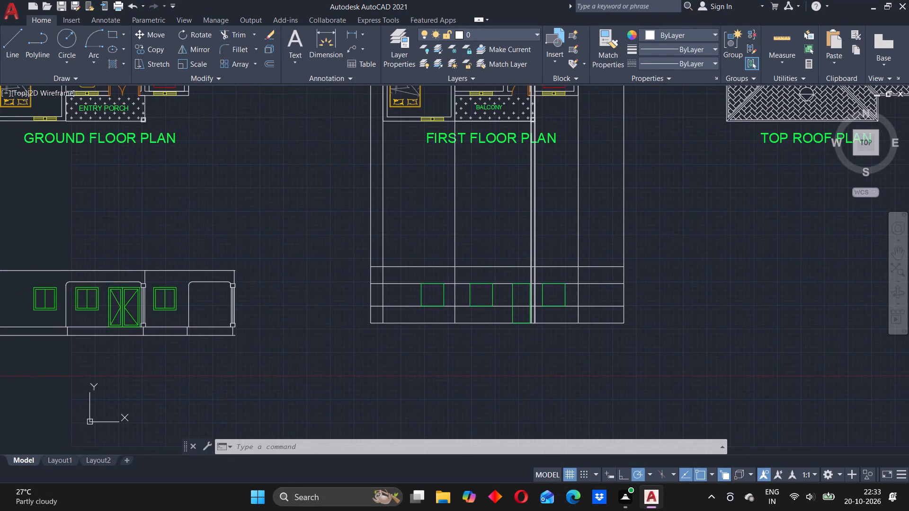
scroll(422, 185, down, 2)
middle_drag(421, 187, 403, 198)
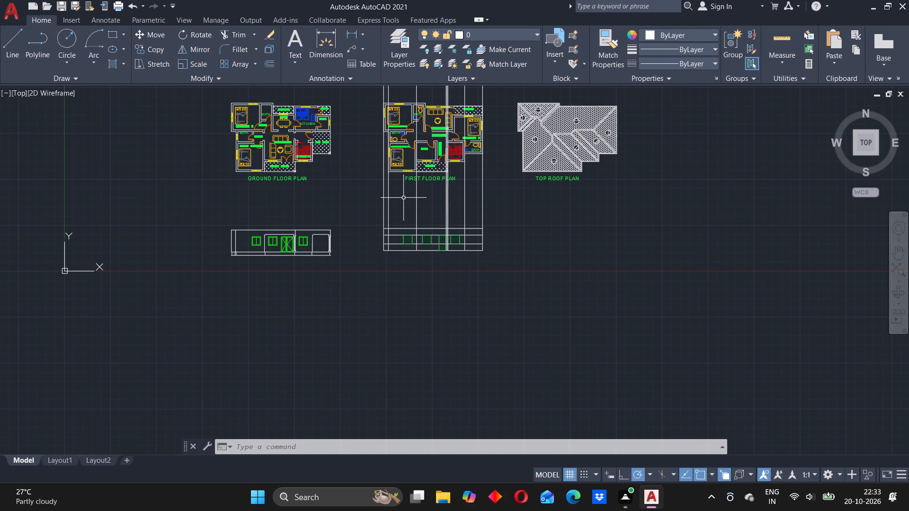
middle_drag(404, 197, 413, 194)
scroll(412, 194, up, 2)
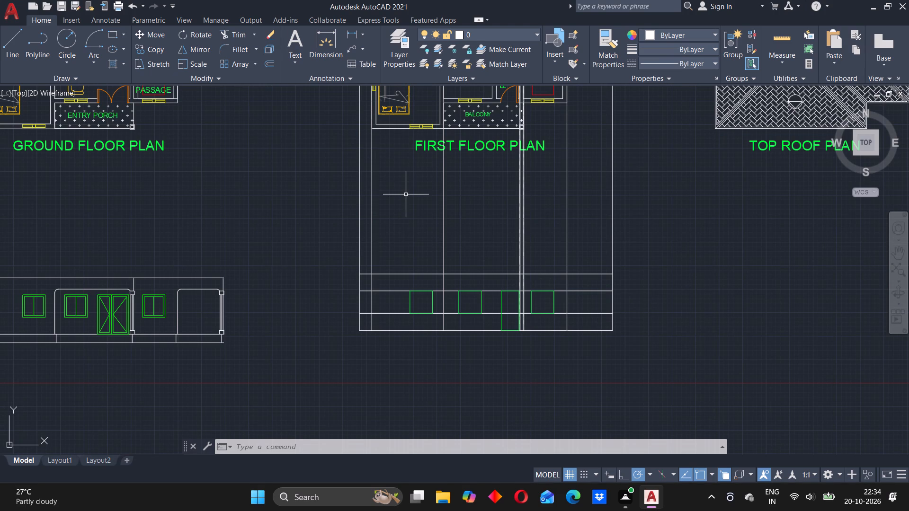
scroll(428, 192, up, 1)
middle_drag(428, 192, 401, 208)
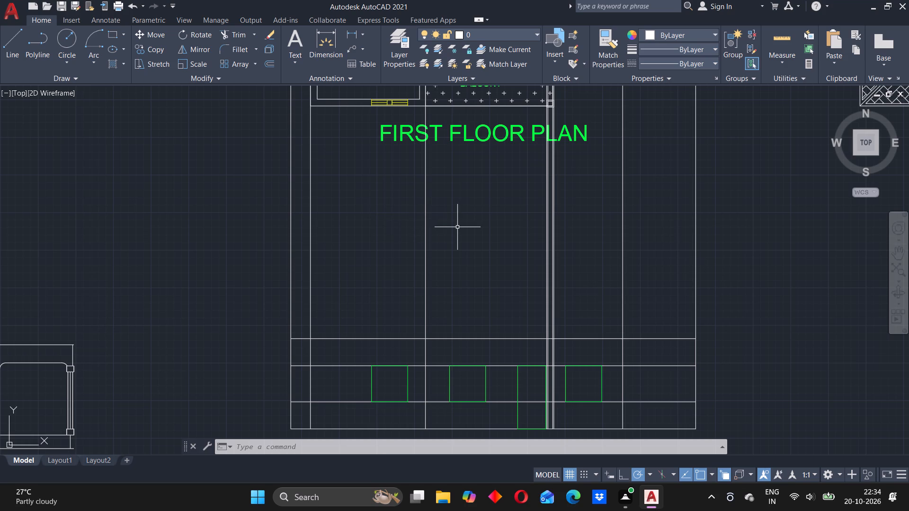
middle_drag(522, 266, 470, 223)
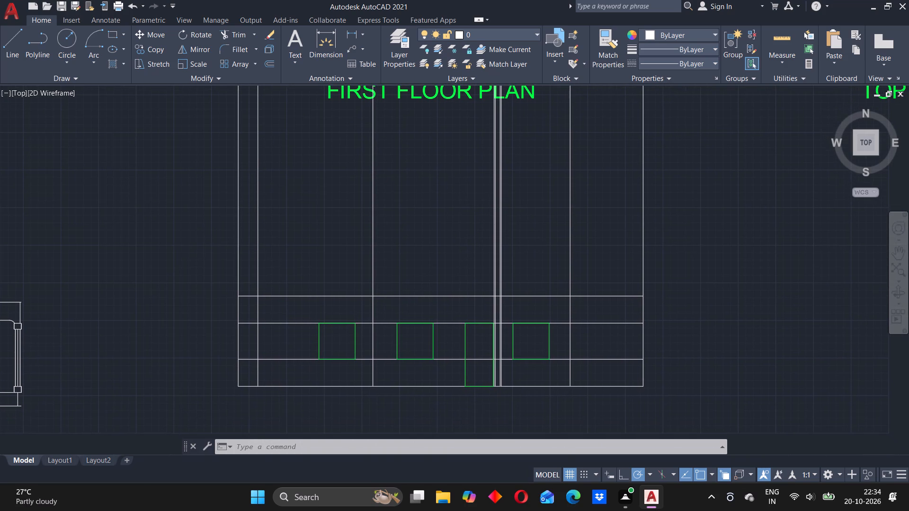
scroll(470, 223, up, 2)
scroll(434, 229, down, 3)
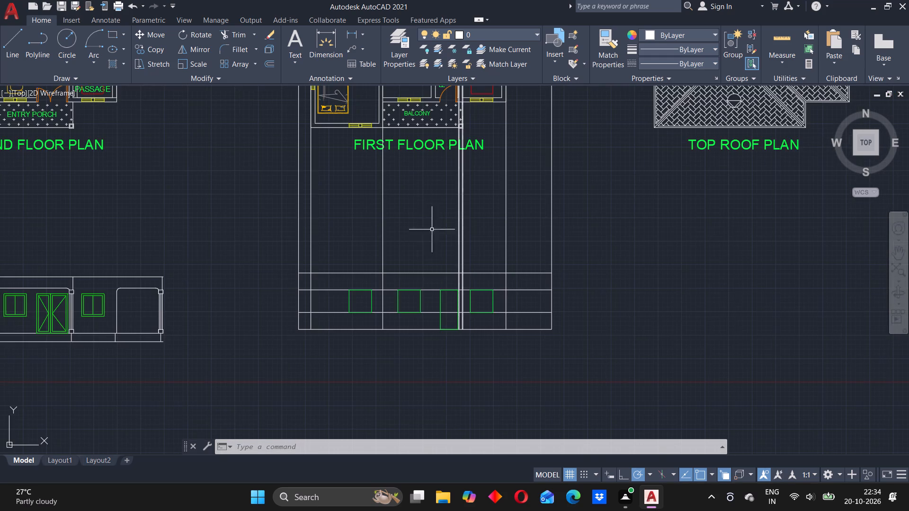
middle_drag(420, 238, 401, 228)
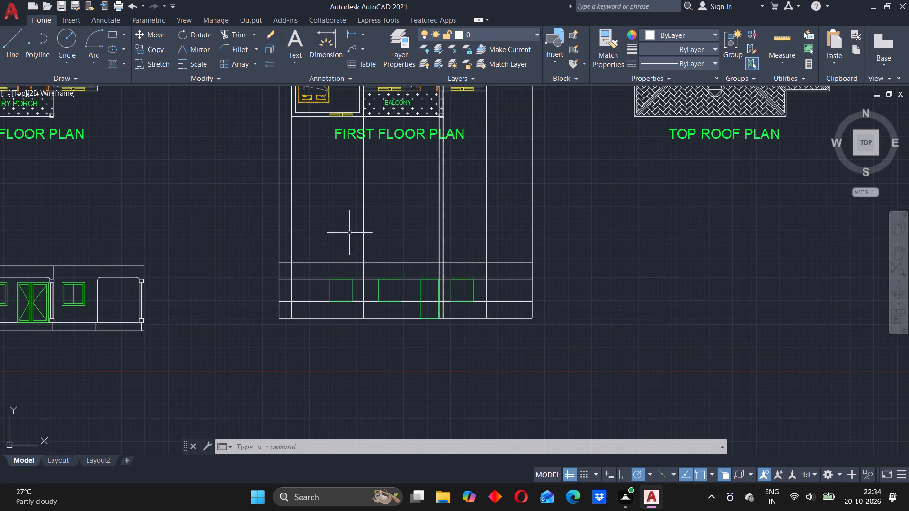
click(302, 278)
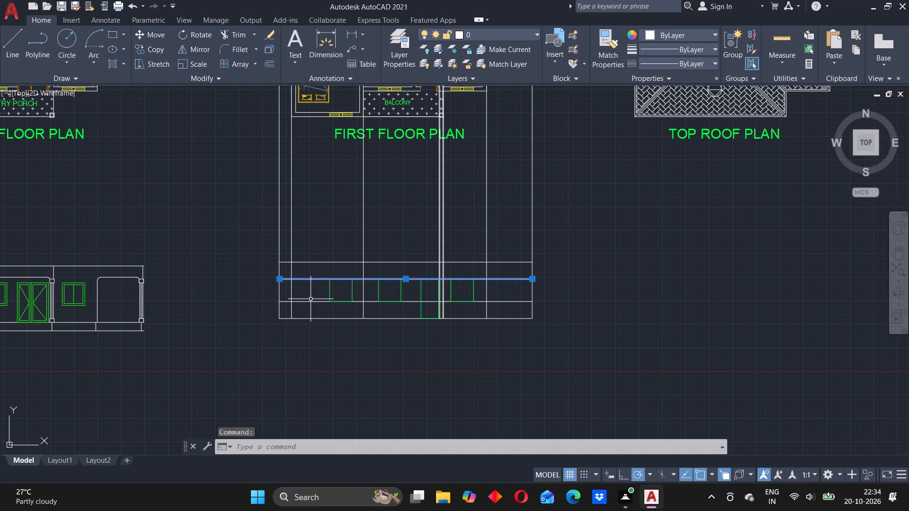
click(303, 302)
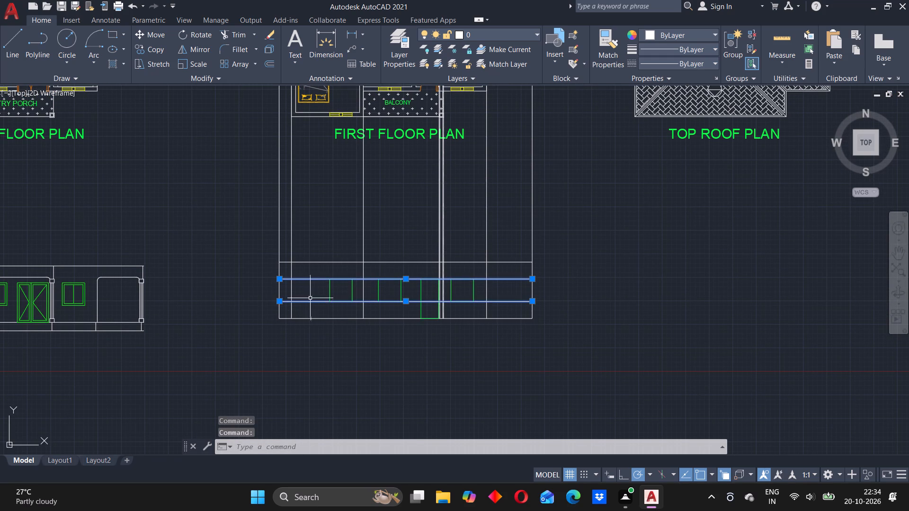
key(Delete)
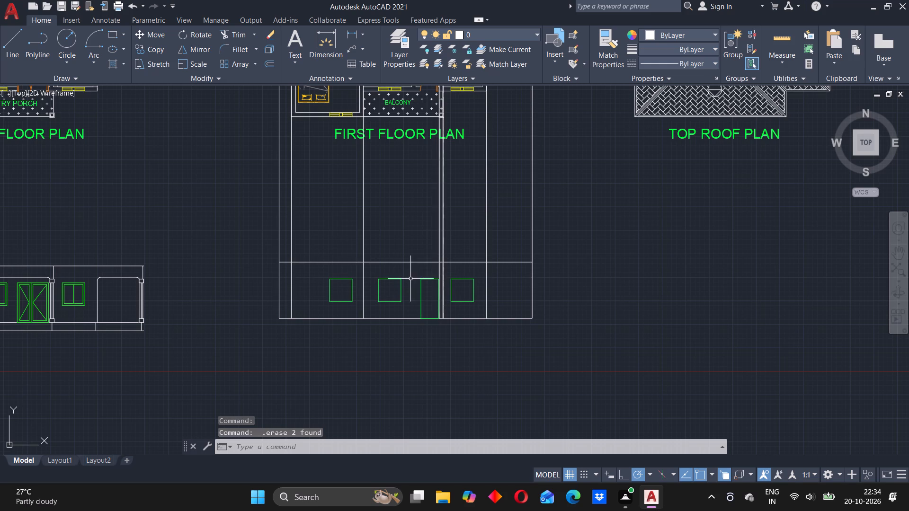
Offset the outlines of the three windows and the door inward by 100 to form their inner frames.
scroll(455, 267, up, 2)
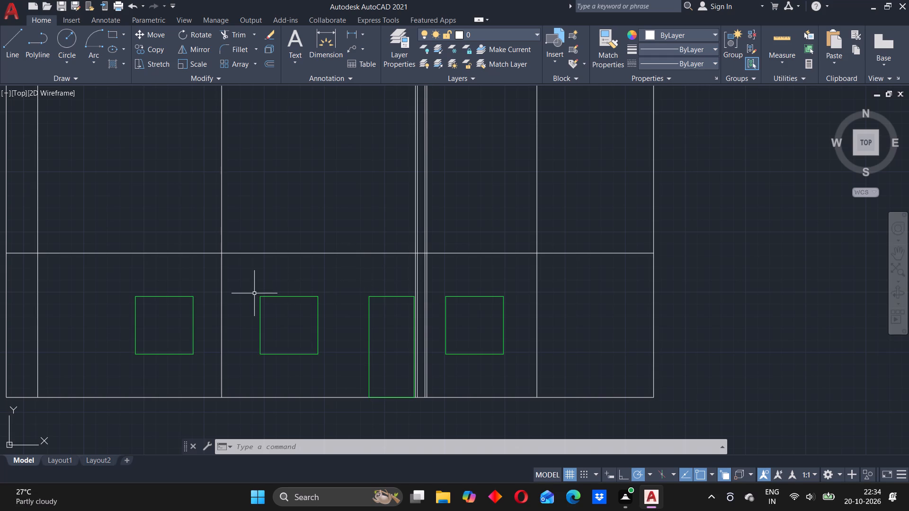
key(o)
key(Return)
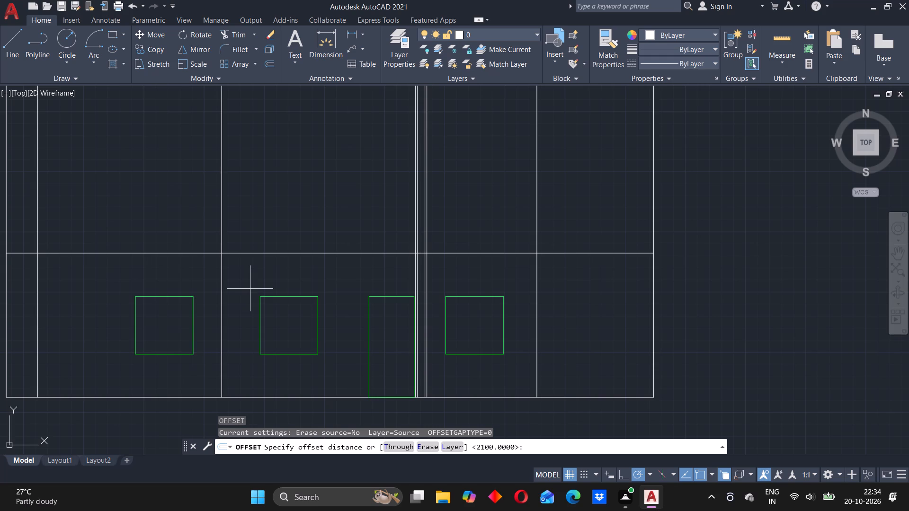
text(100)
key(Return)
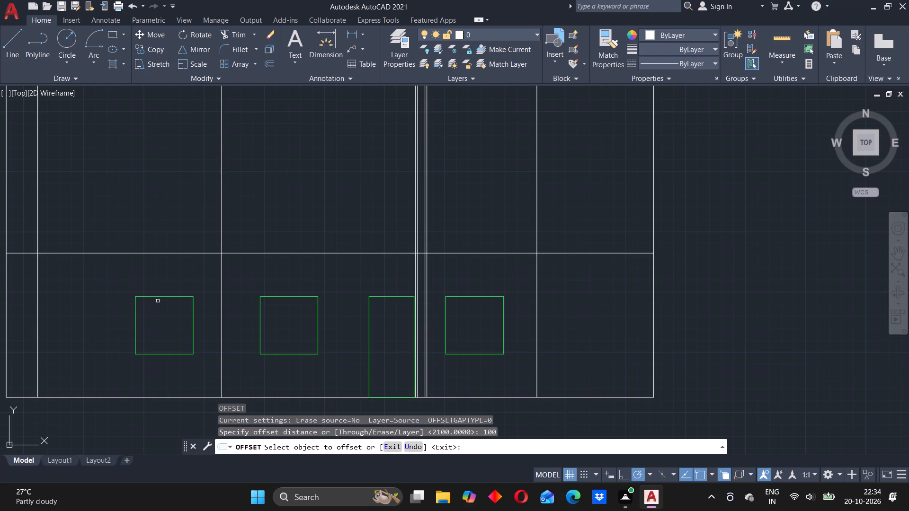
click(158, 297)
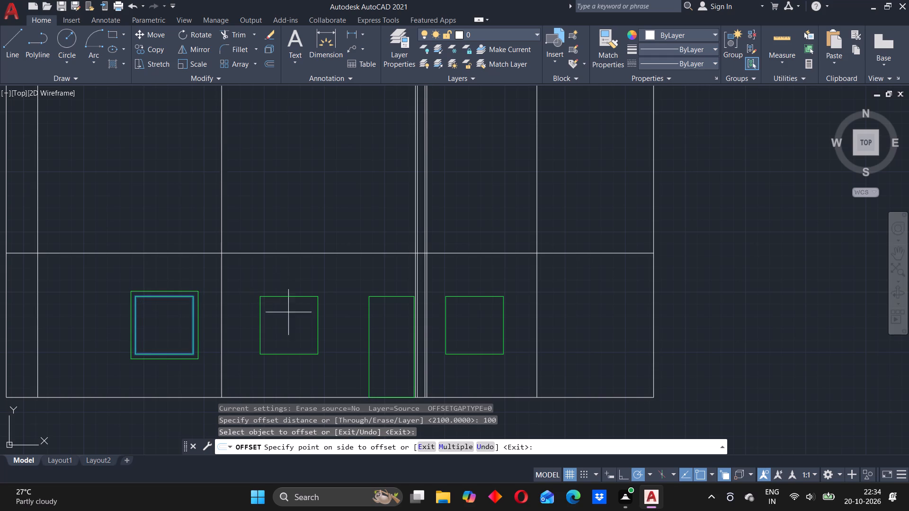
click(168, 328)
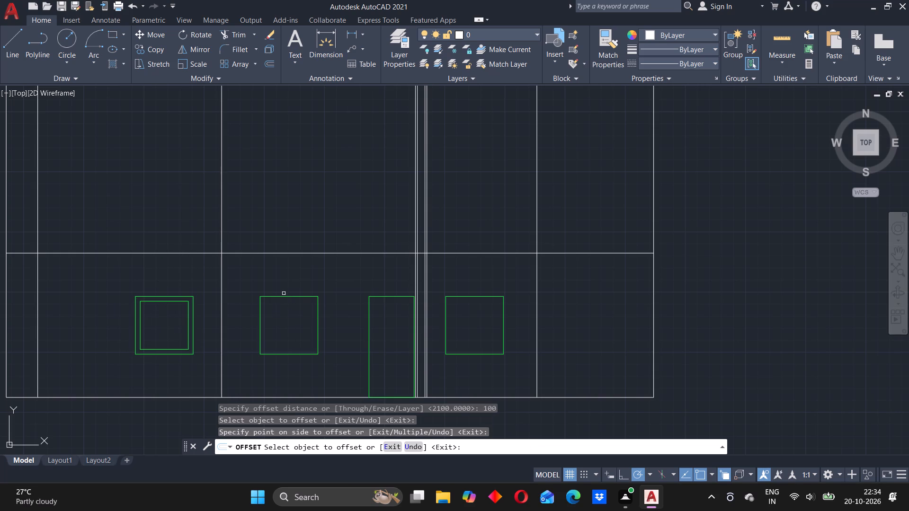
click(278, 297)
click(280, 308)
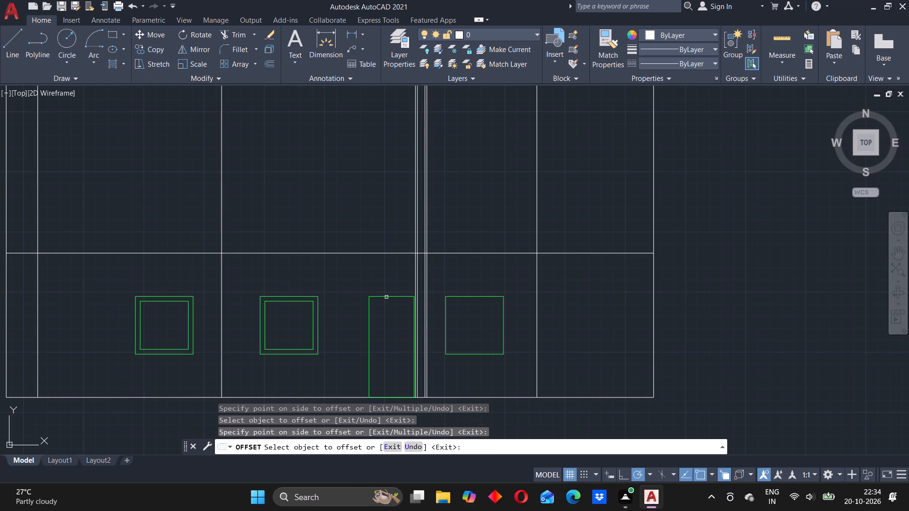
click(384, 298)
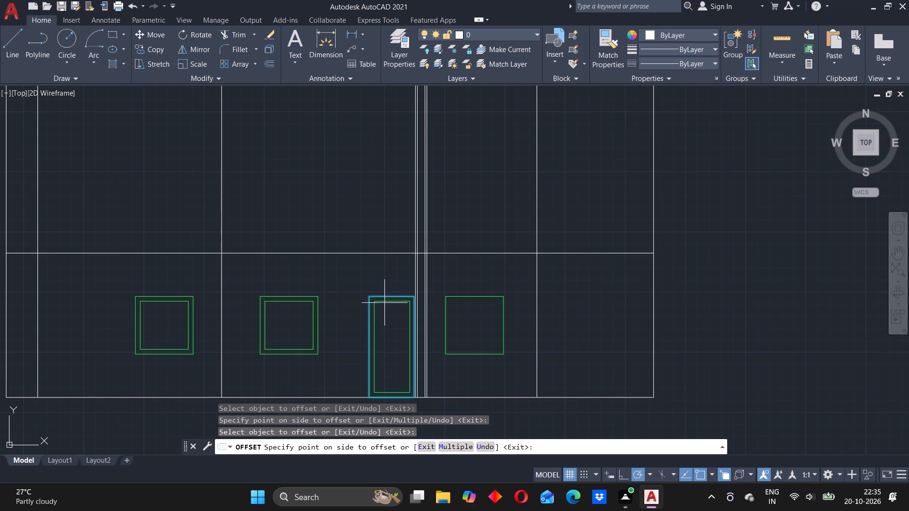
click(384, 316)
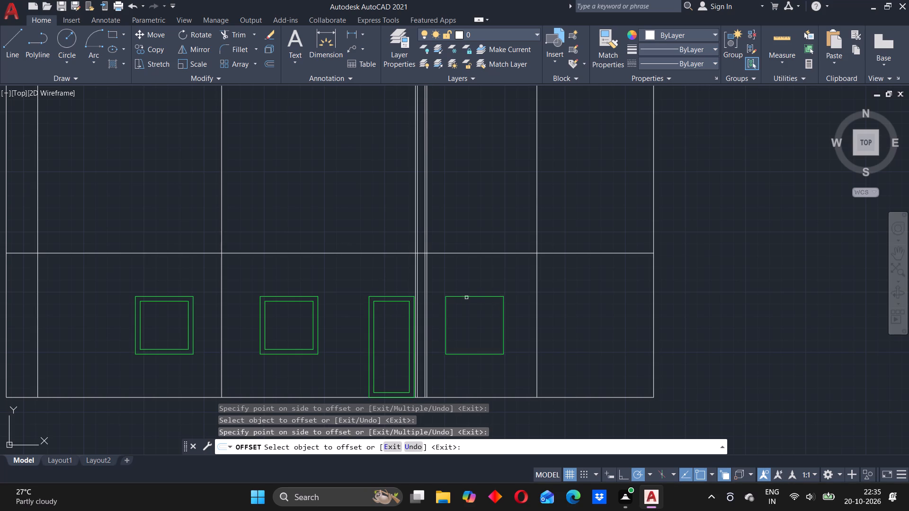
click(466, 298)
click(463, 316)
key(Escape)
Make TEXTS the current layer.
click(515, 34)
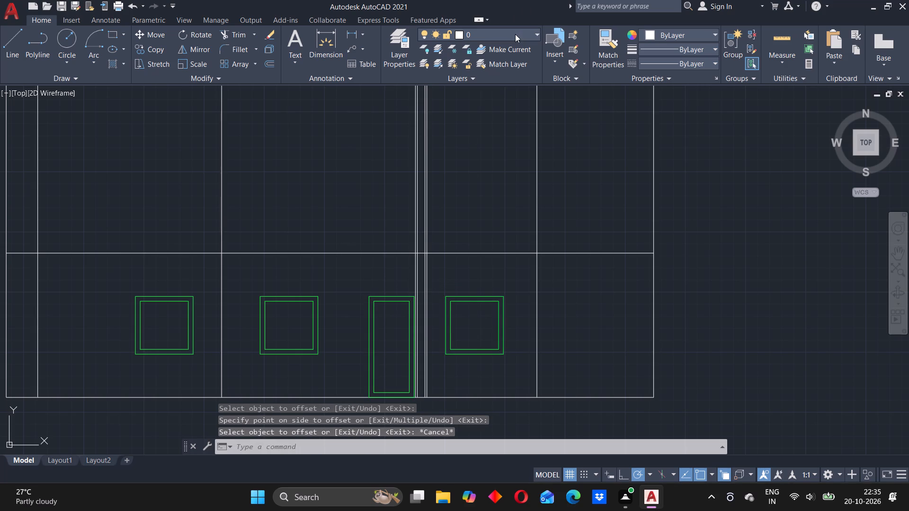
click(474, 128)
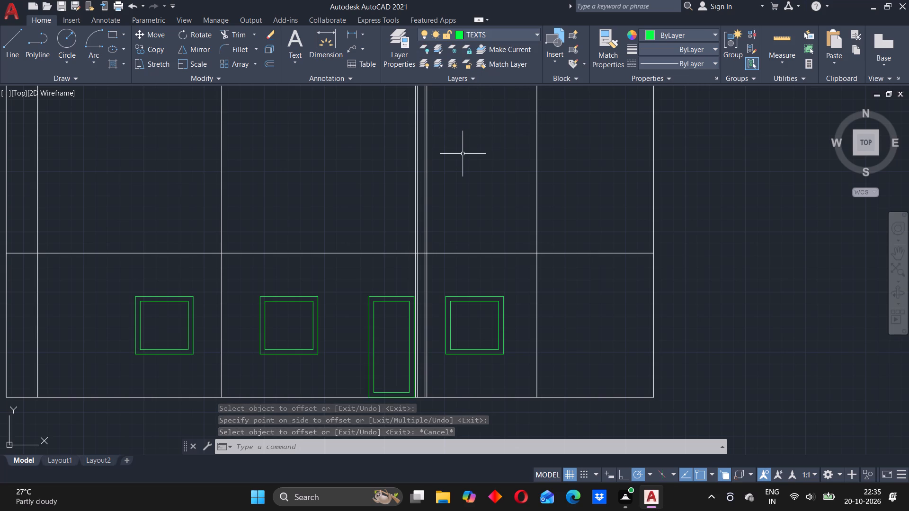
Draw a vertical centre line inside the inner frame of the window to the right of the door.
key(l)
key(Return)
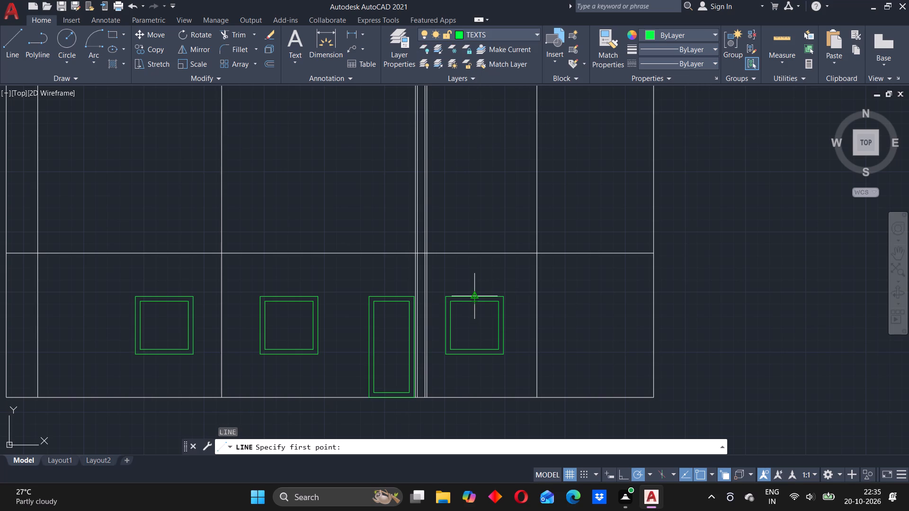
click(474, 304)
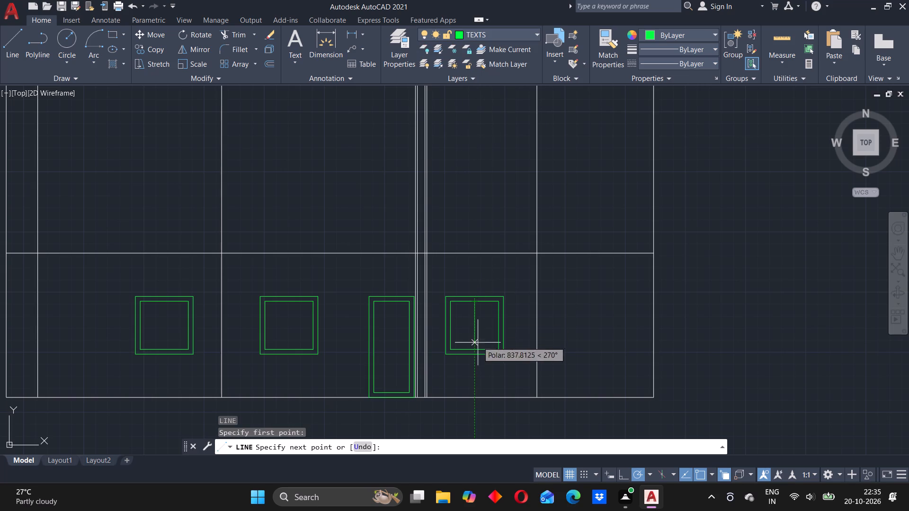
click(473, 352)
right_click(322, 272)
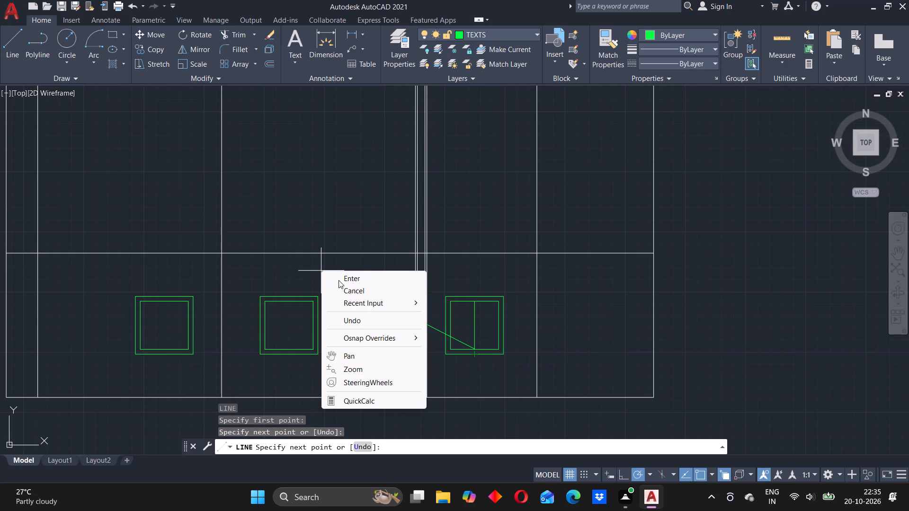
click(351, 280)
Draw a vertical centre line between the inner frame's top and bottom midpoints in each of the two windows left of the door.
key(Return)
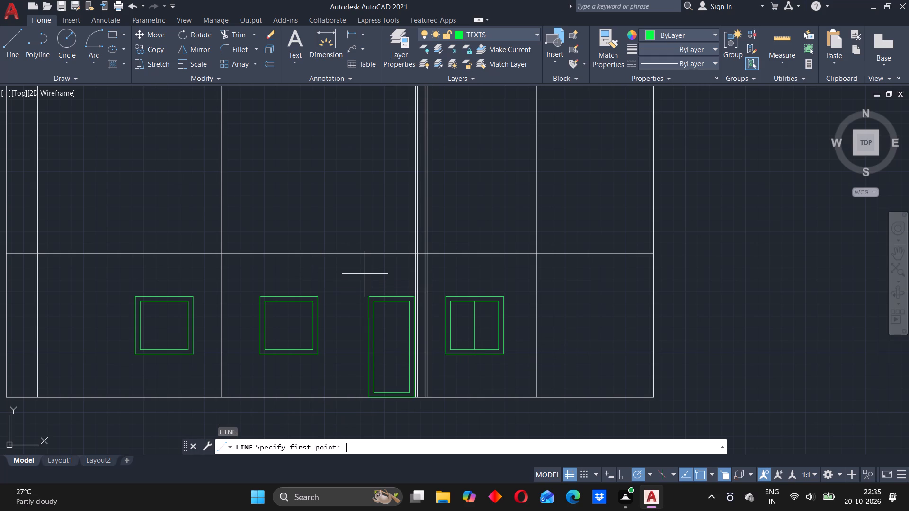
click(287, 296)
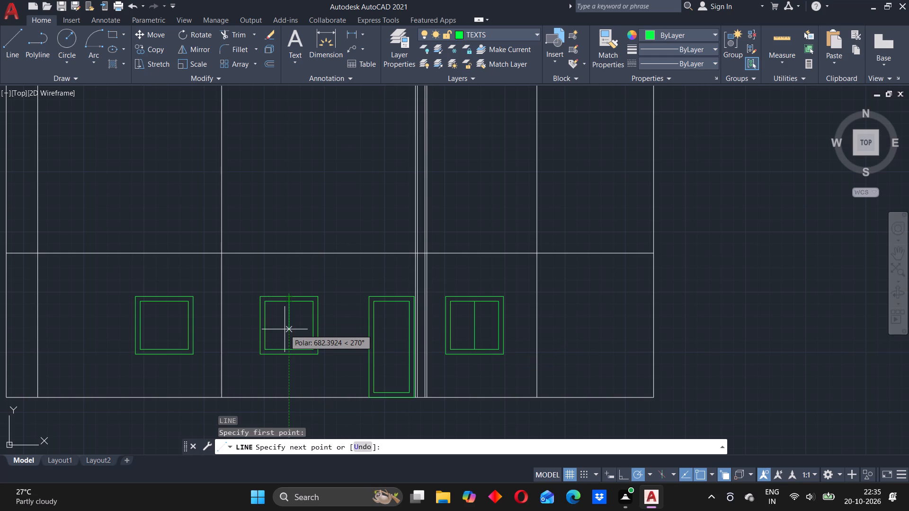
key(Escape)
key(Return)
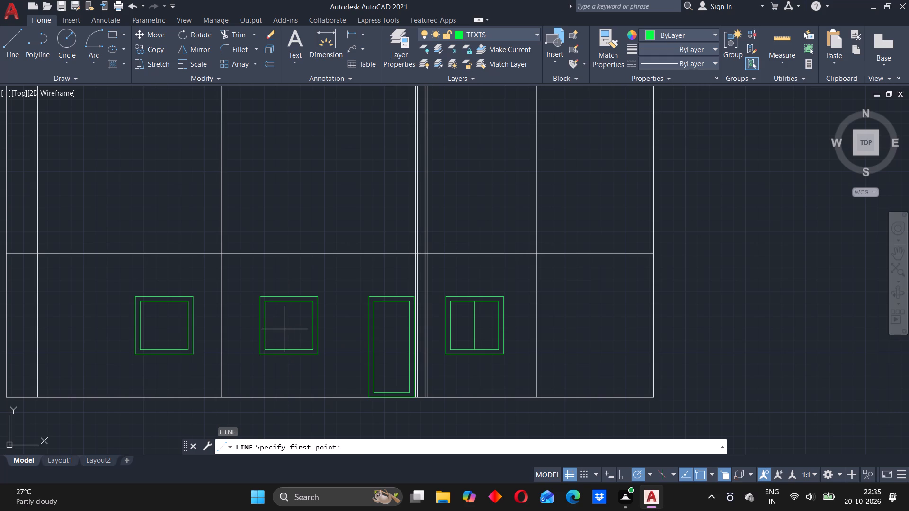
click(287, 302)
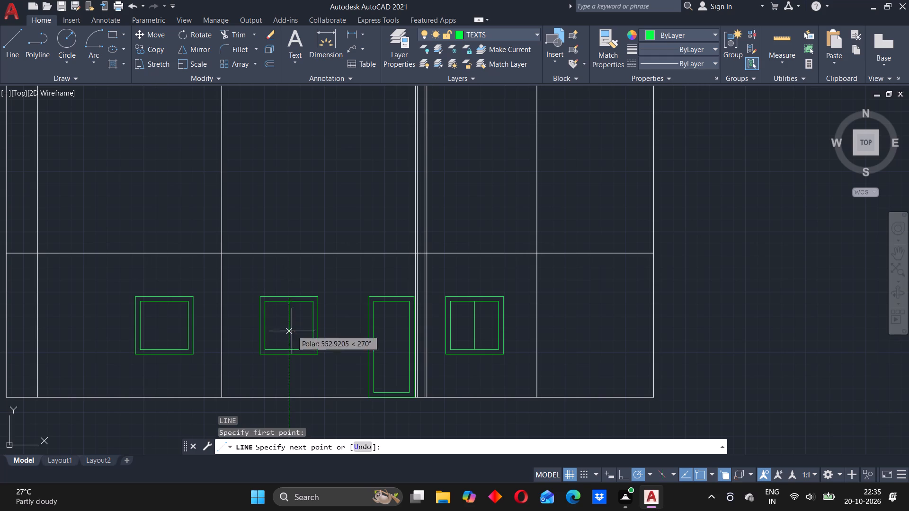
click(291, 349)
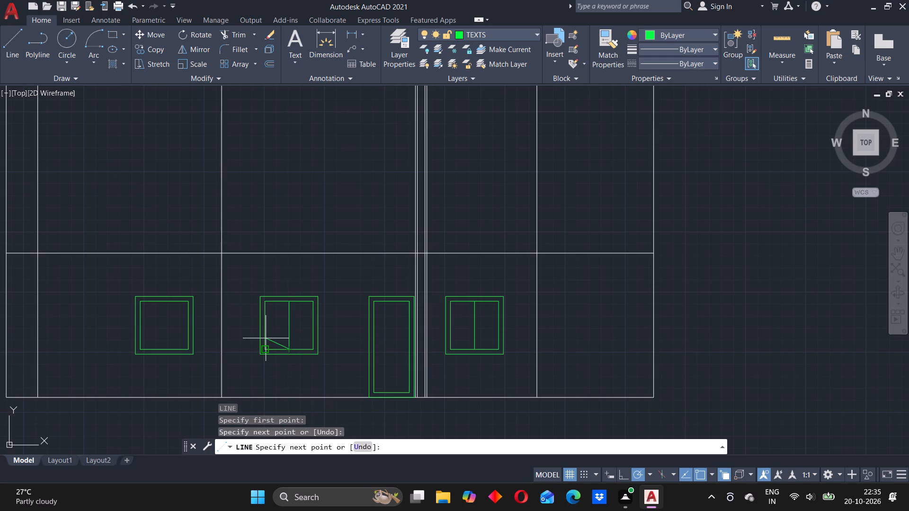
key(Escape)
key(Return)
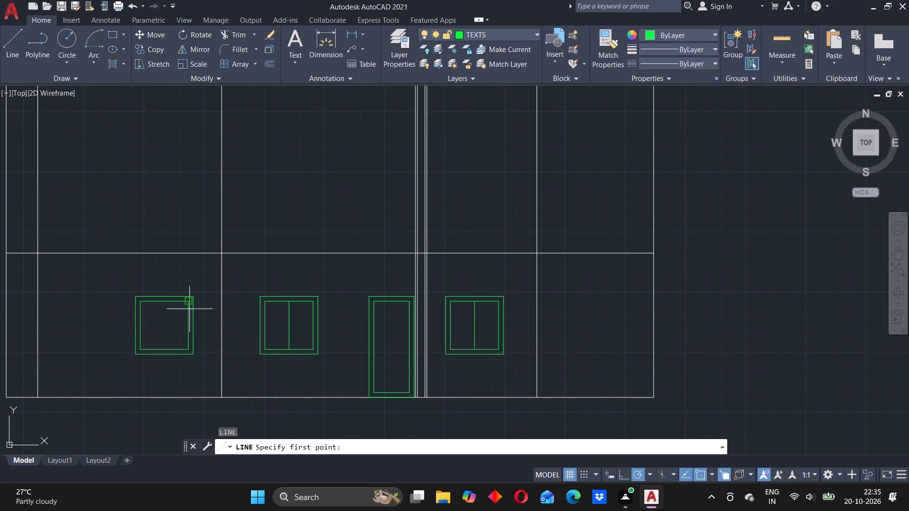
click(162, 302)
click(161, 347)
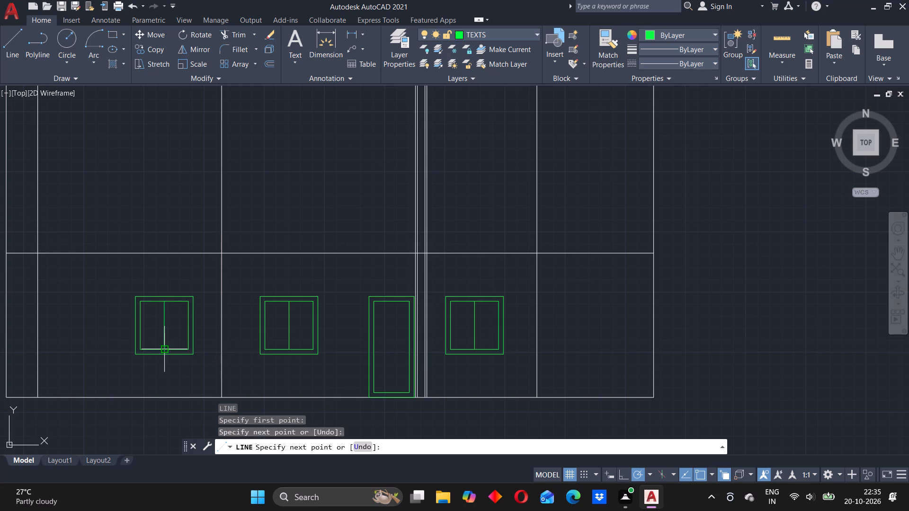
key(Escape)
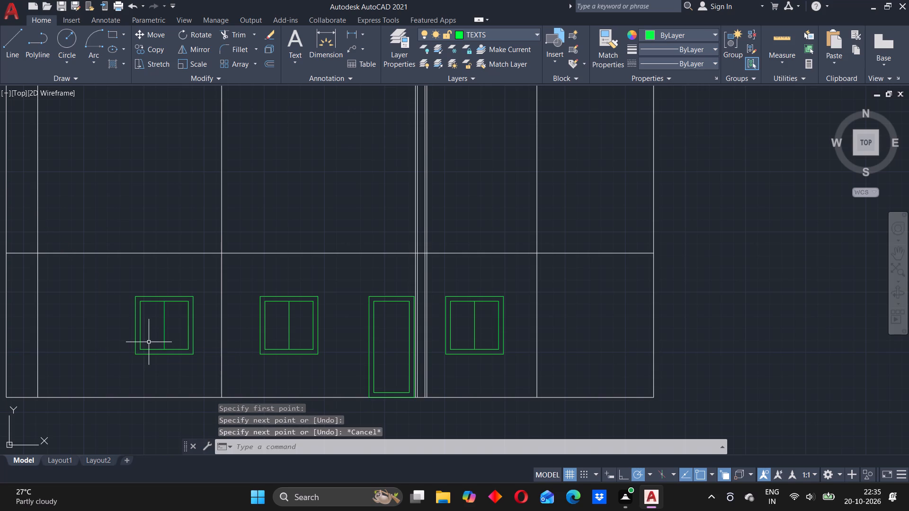
Draw two diagonal swing lines inside the door's inner frame, from the right corners to the midpoint of its left side.
key(Return)
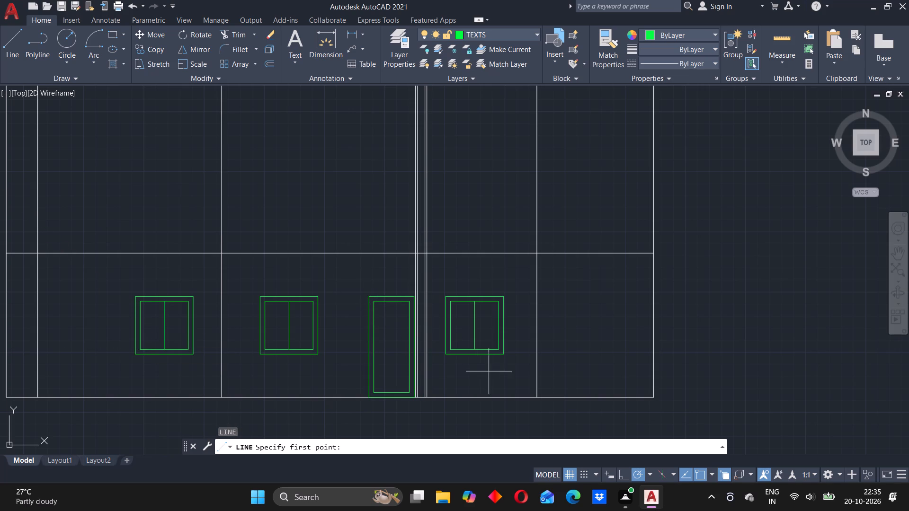
middle_drag(376, 344, 348, 251)
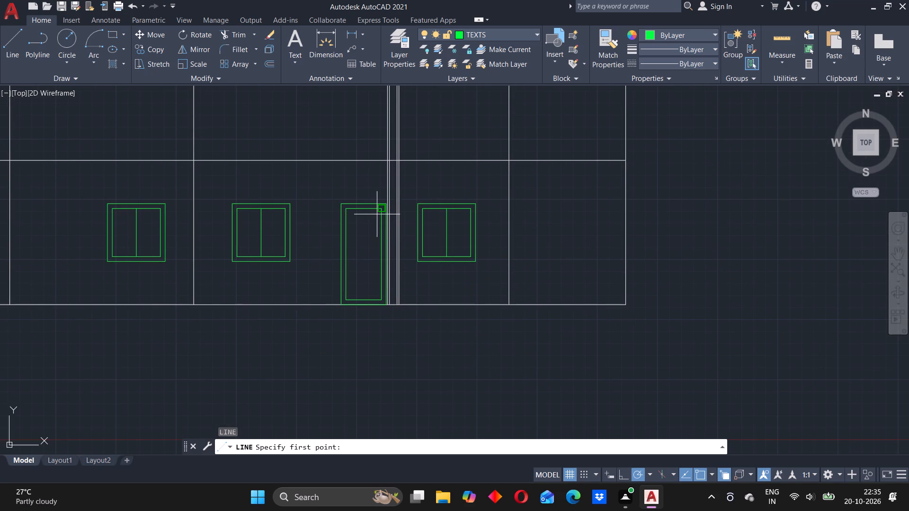
scroll(374, 211, up, 2)
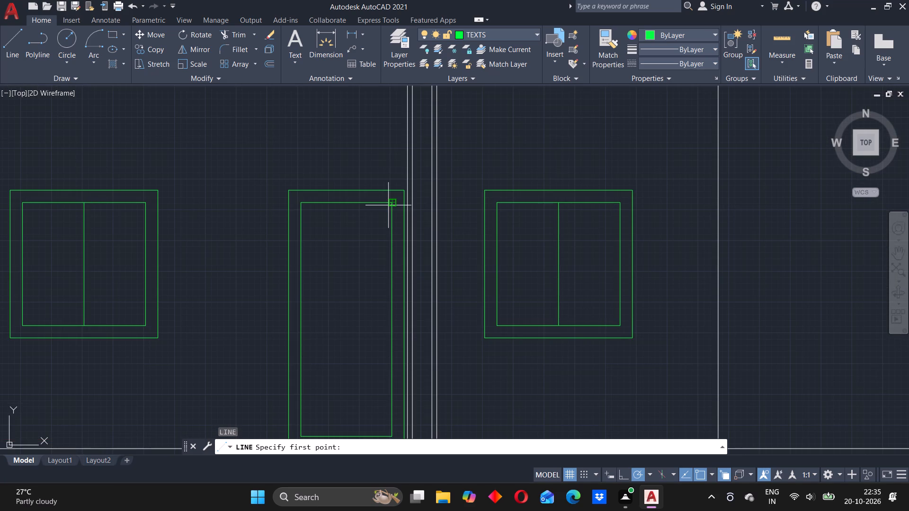
click(390, 204)
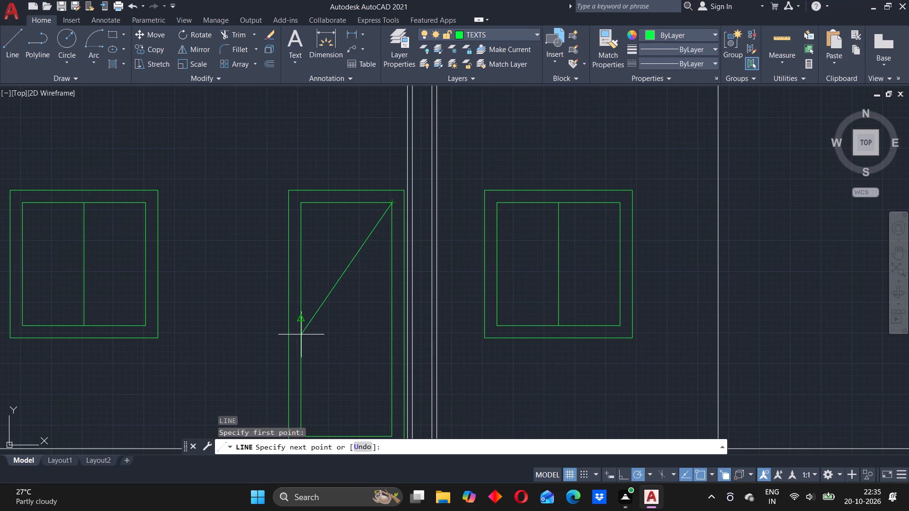
click(300, 319)
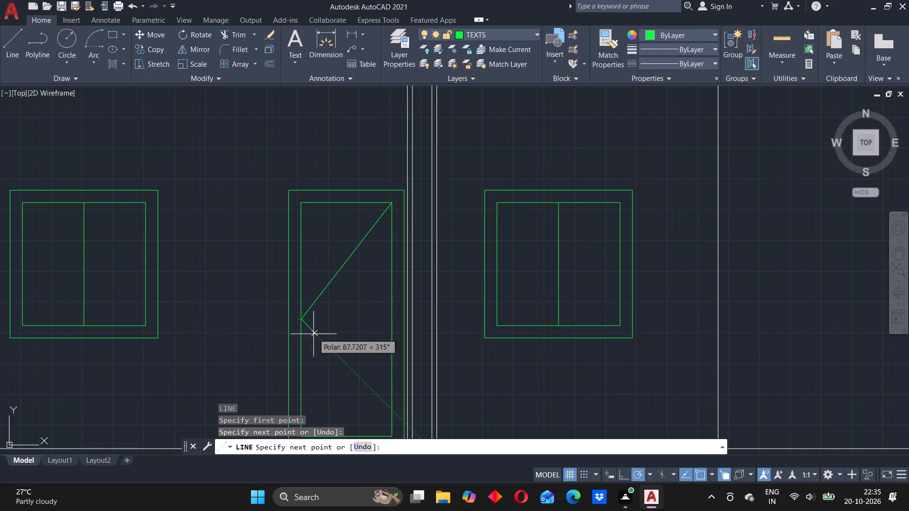
scroll(329, 352, down, 1)
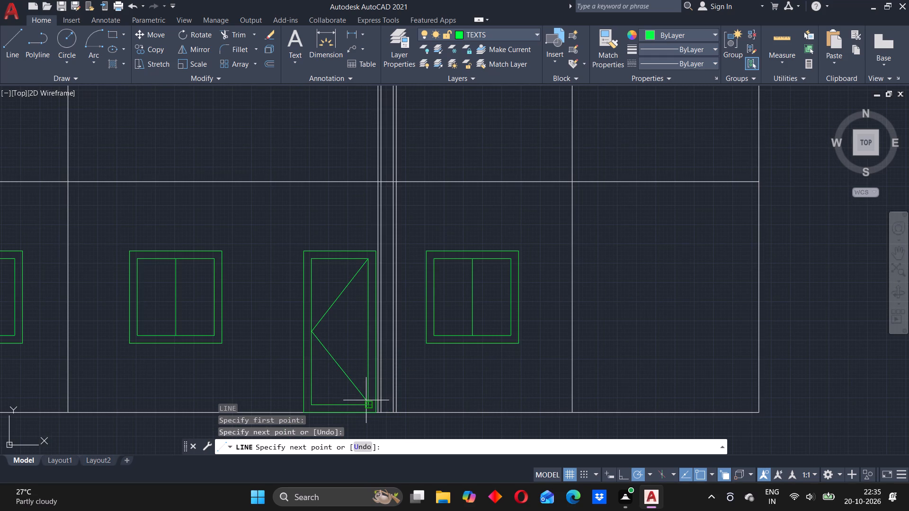
click(369, 406)
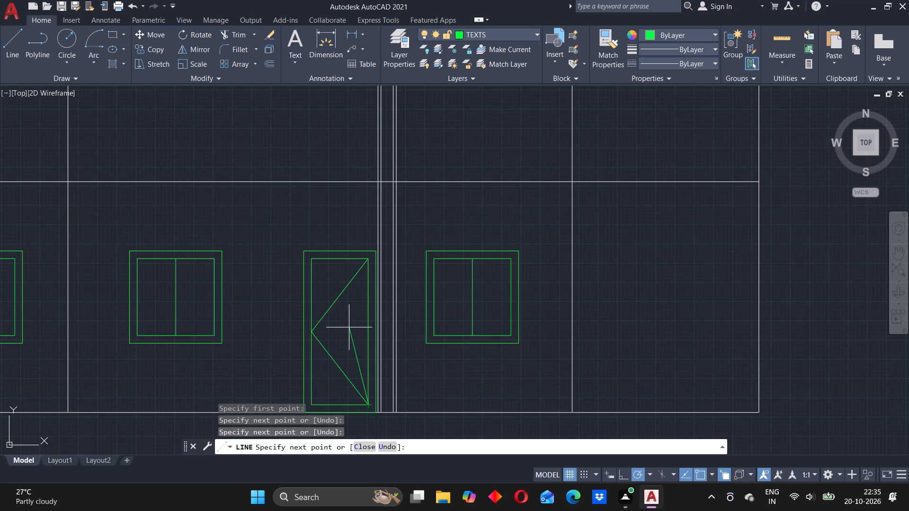
key(Escape)
Review the first-floor elevation's windows and door, and compare it with the ground-floor elevation.
scroll(333, 243, down, 1)
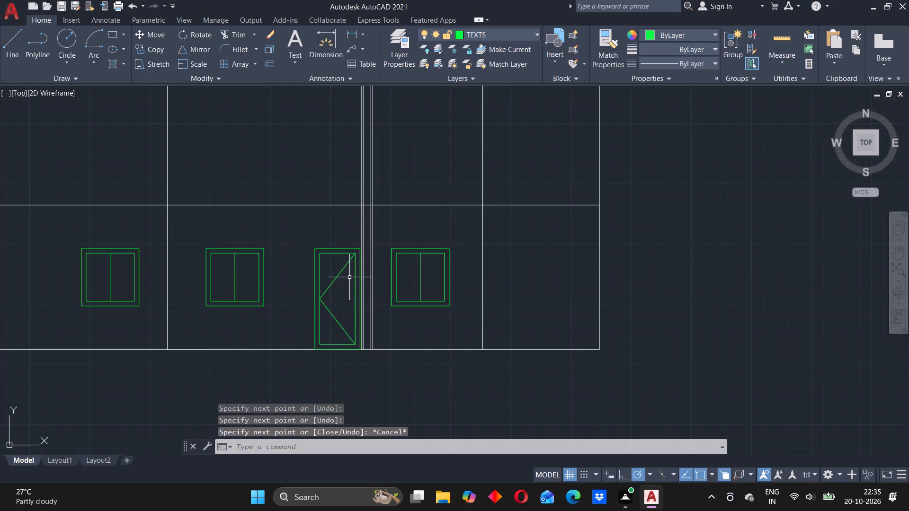
middle_drag(352, 283, 341, 230)
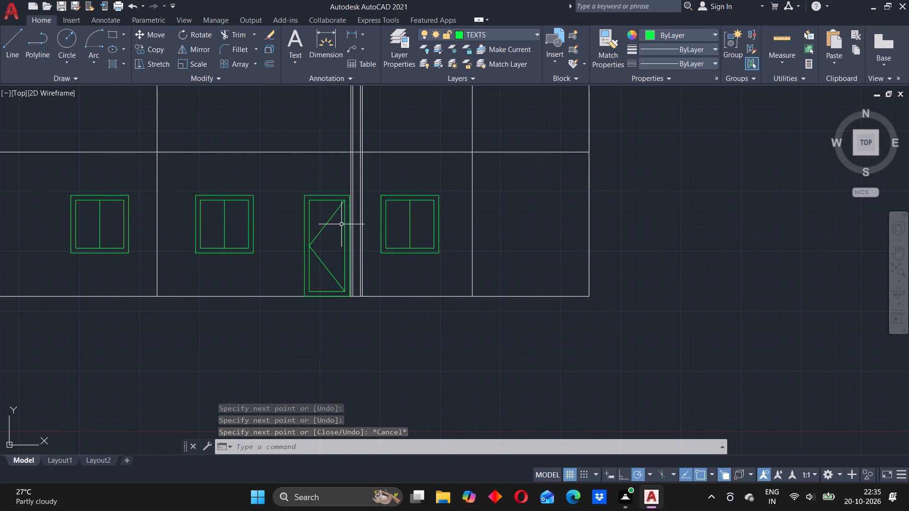
middle_drag(315, 245, 375, 238)
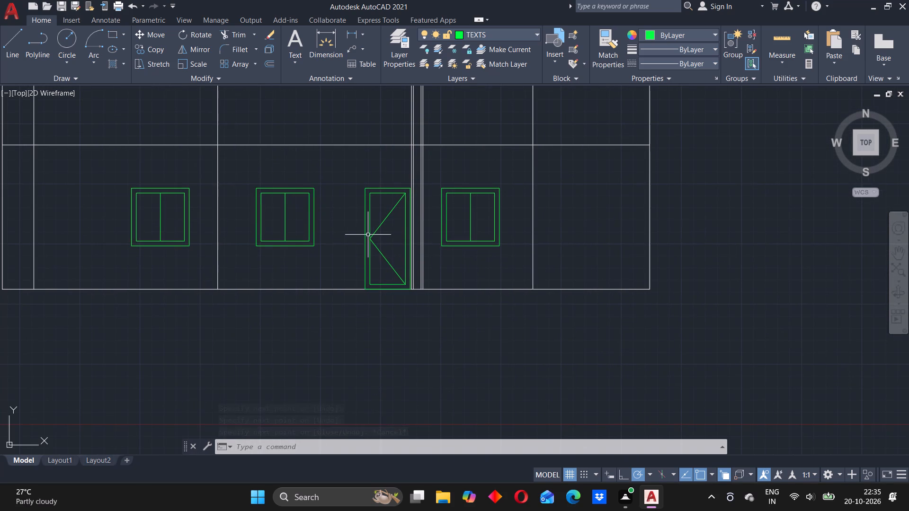
middle_drag(233, 209, 245, 220)
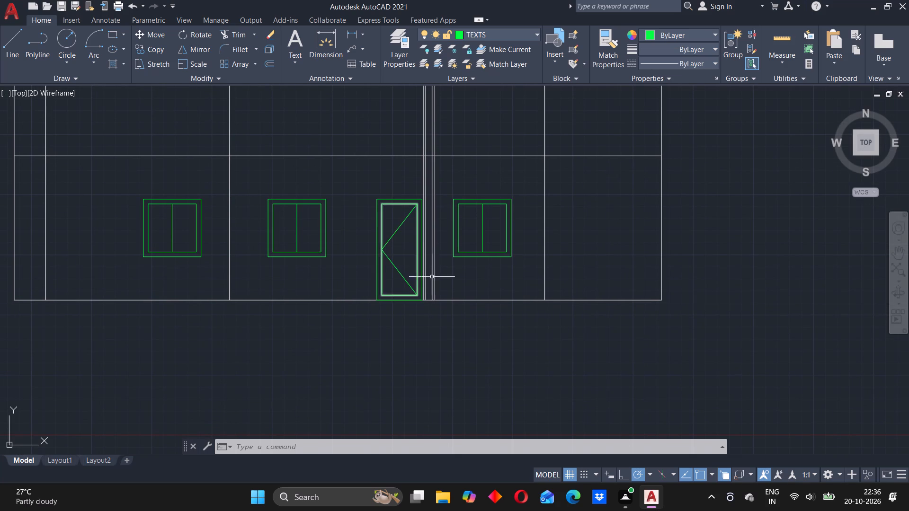
scroll(398, 273, up, 2)
middle_drag(416, 284, 398, 283)
scroll(395, 273, down, 2)
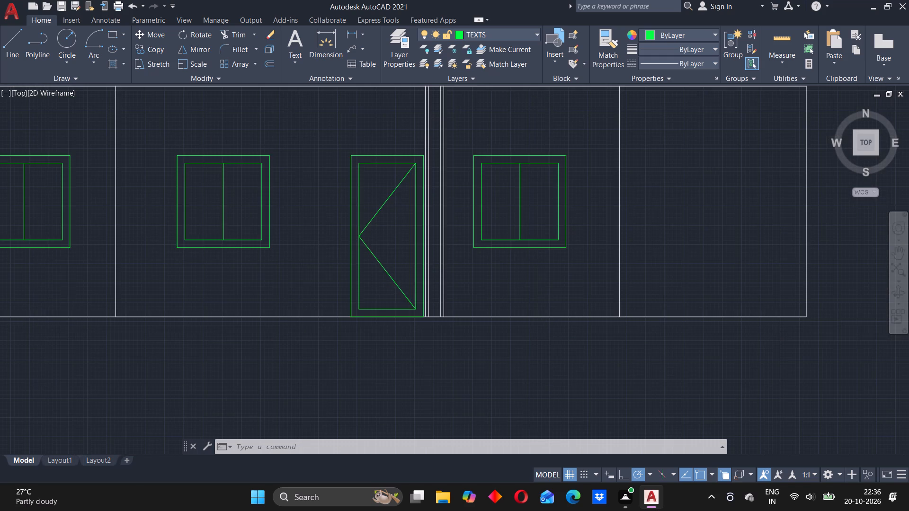
middle_drag(348, 272, 367, 288)
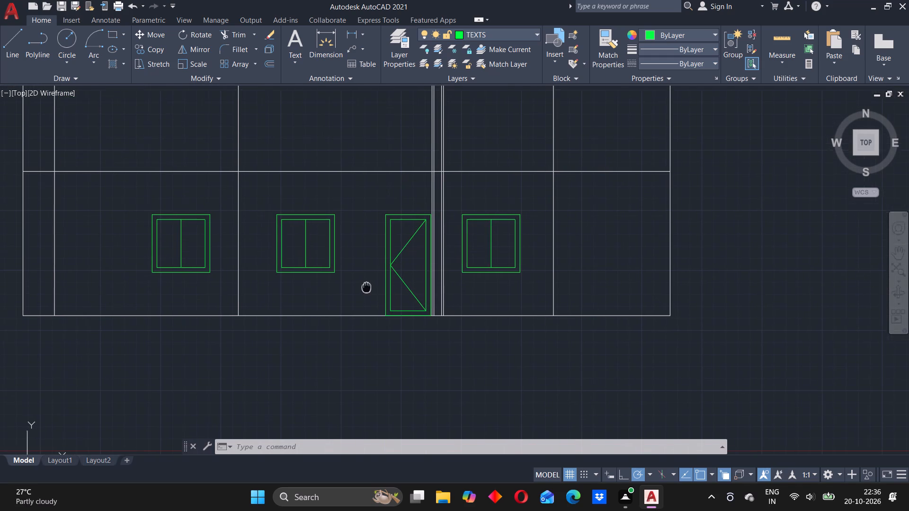
middle_drag(367, 288, 367, 289)
scroll(350, 268, down, 1)
scroll(311, 257, down, 2)
middle_drag(289, 250, 326, 274)
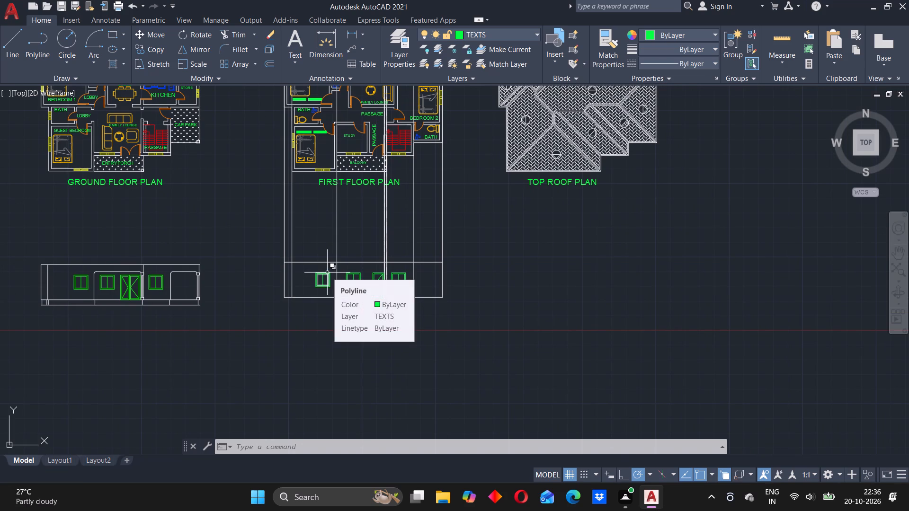
Offset the top horizontal line of the first-floor elevation upward by 1200.
scroll(358, 270, up, 2)
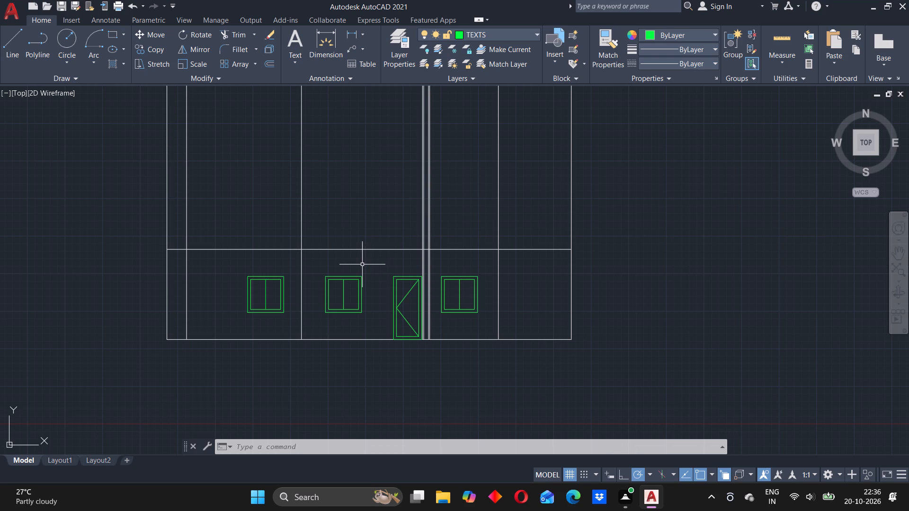
key(o)
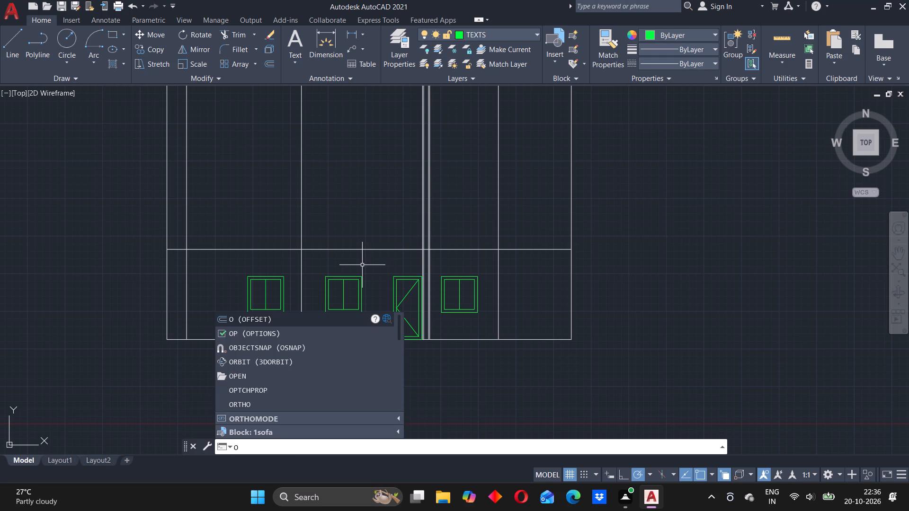
key(Return)
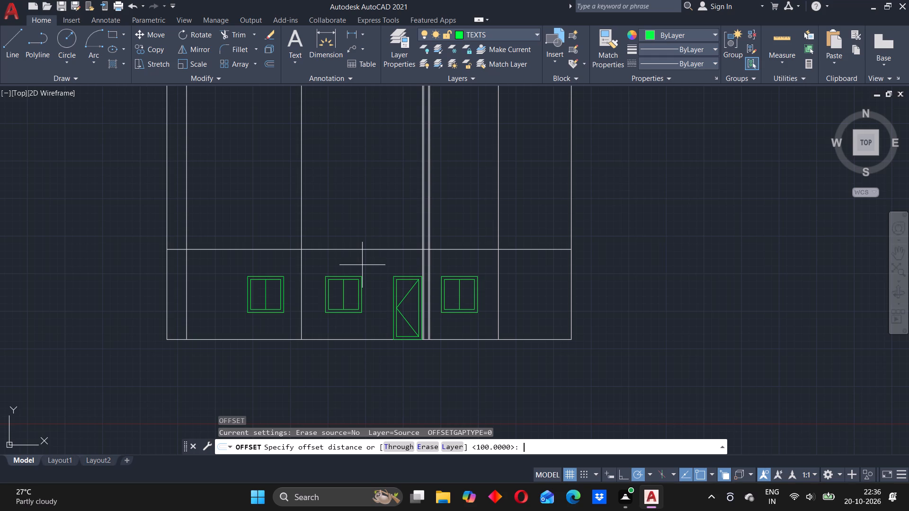
text(1200)
key(Return)
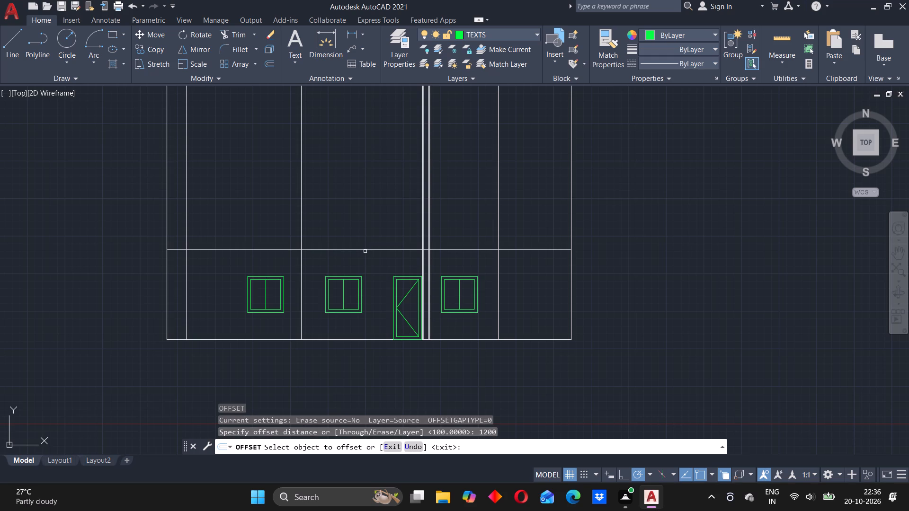
click(367, 248)
click(375, 183)
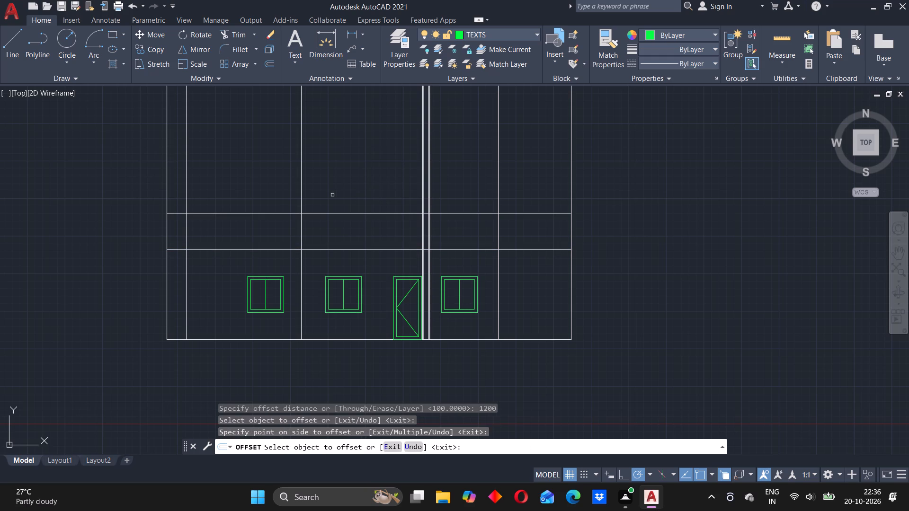
key(Escape)
Trim all the vertical projection lines between the first-floor elevation's top line and the offset line above it.
text(TR)
key(Return)
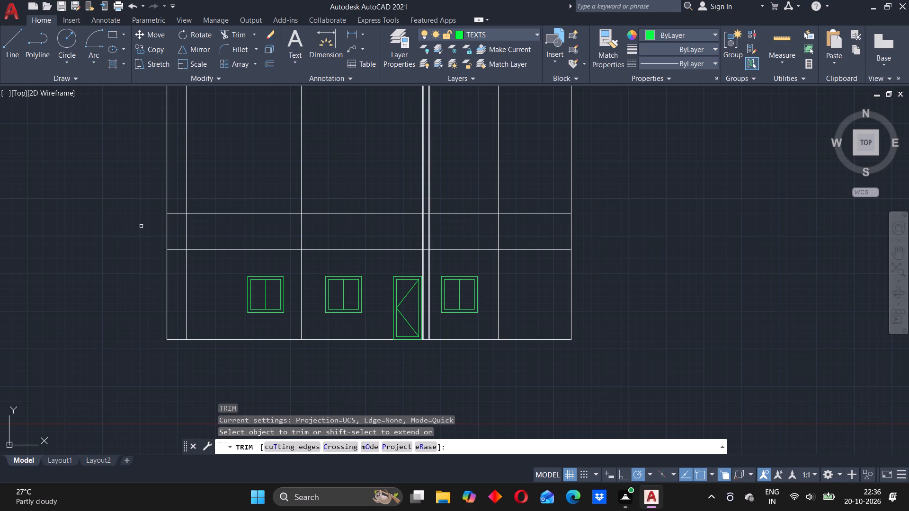
drag(140, 226, 582, 223)
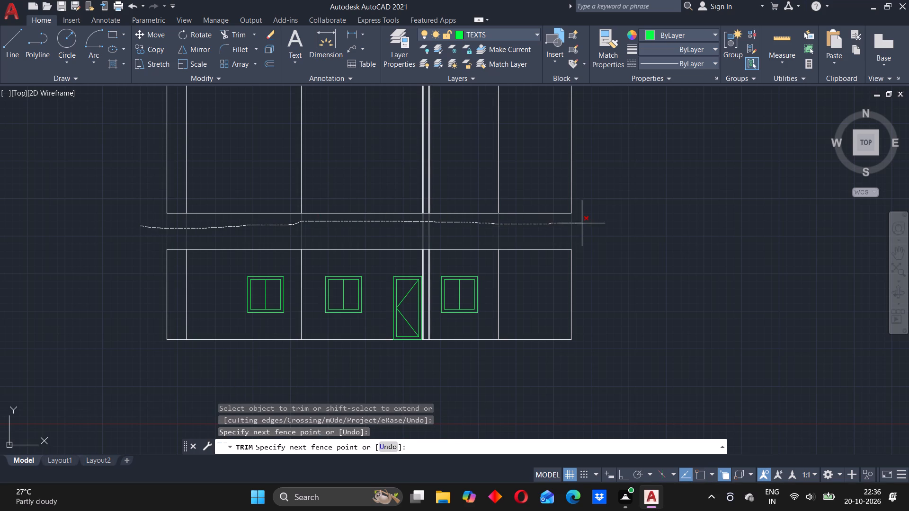
drag(582, 223, 608, 223)
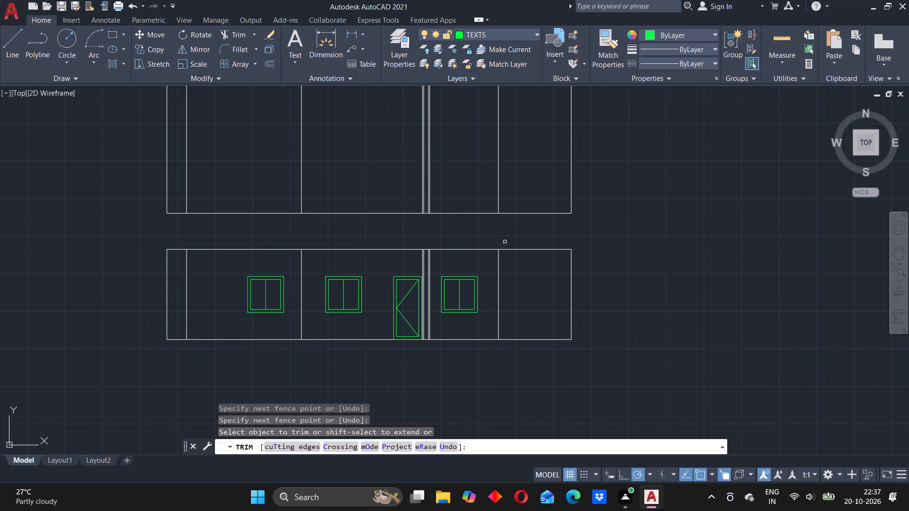
scroll(438, 235, down, 2)
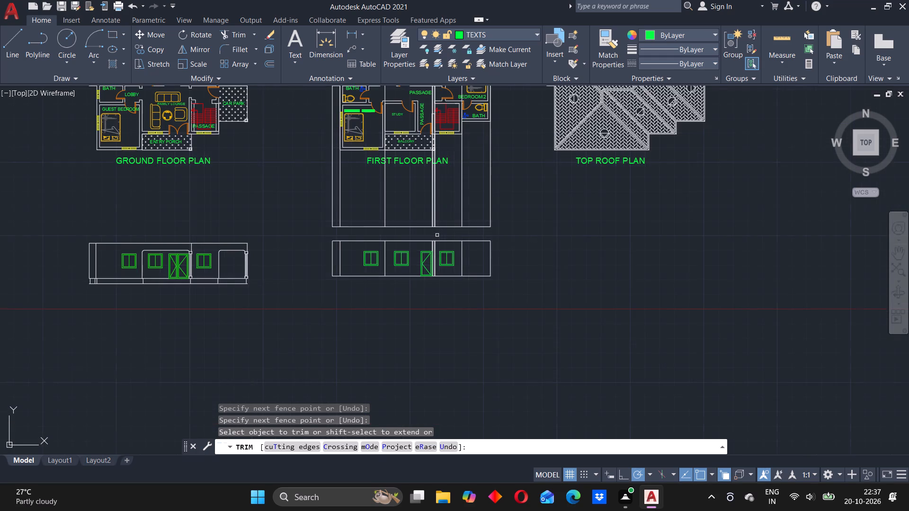
middle_drag(437, 235, 418, 193)
scroll(377, 192, up, 1)
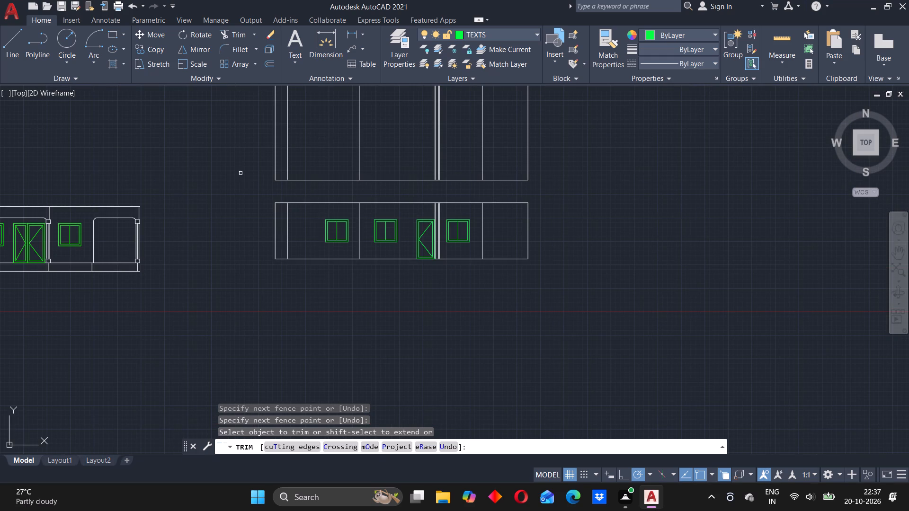
key(Escape)
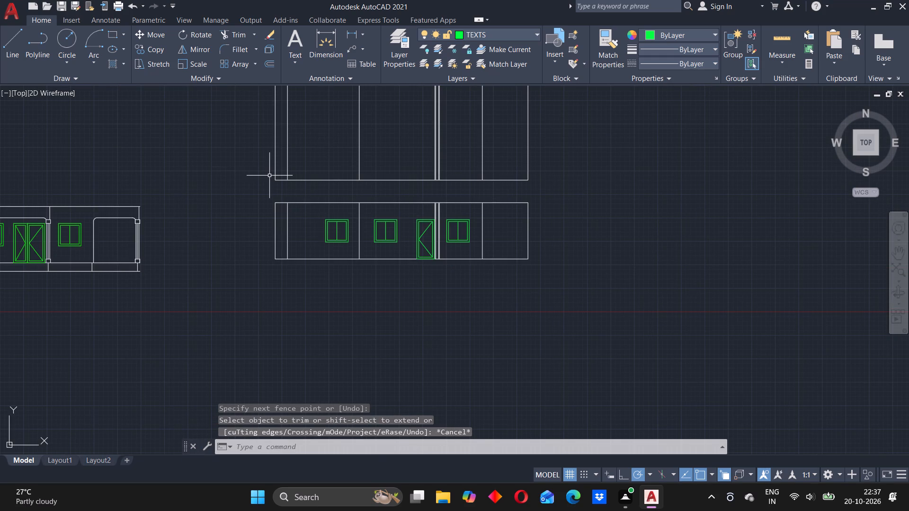
Erase the remaining vertical projection lines above the first-floor elevation together with the horizontal line at their lower ends.
click(561, 178)
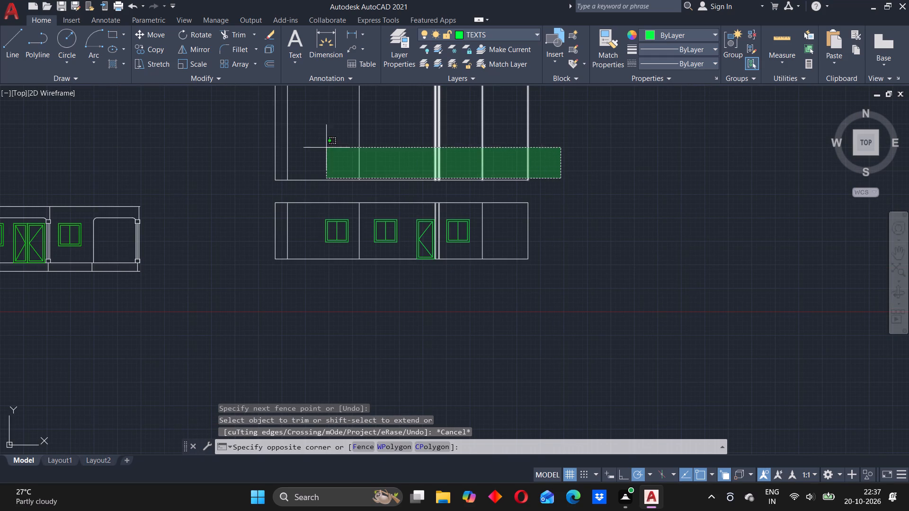
click(241, 138)
click(233, 147)
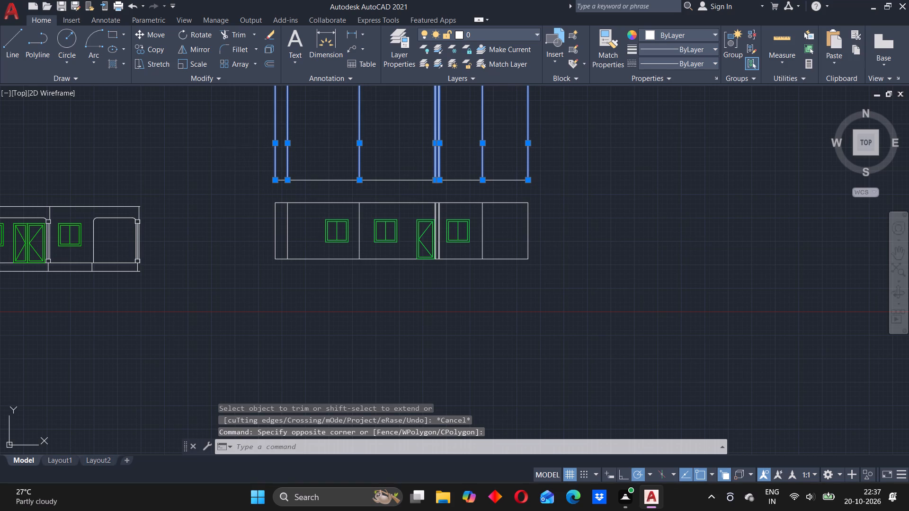
click(554, 189)
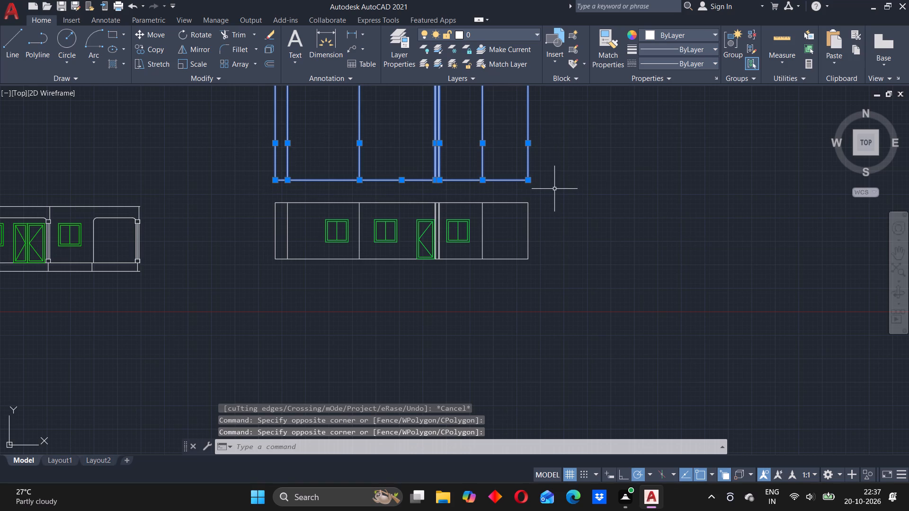
key(Delete)
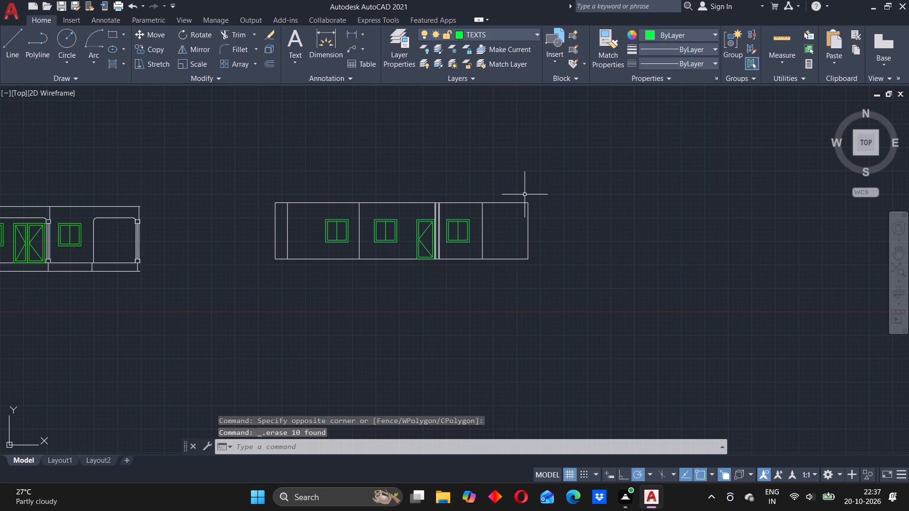
Copy the ground-floor column beside the double door onto the first-floor elevation's base line, next to its door.
middle_drag(169, 241, 343, 213)
scroll(223, 213, up, 2)
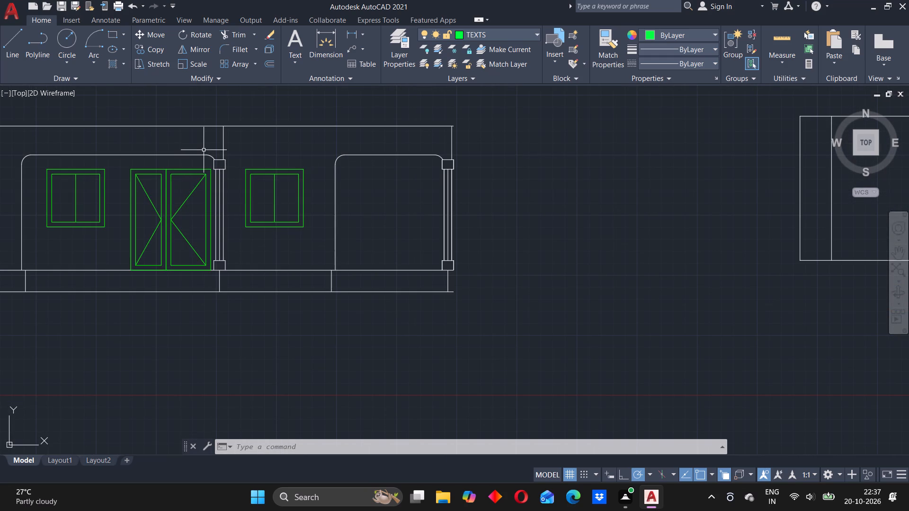
click(204, 157)
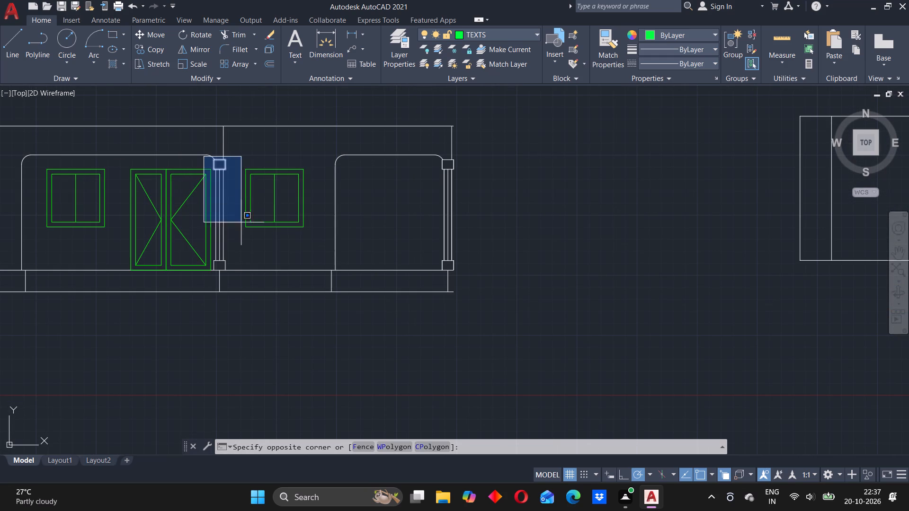
click(244, 272)
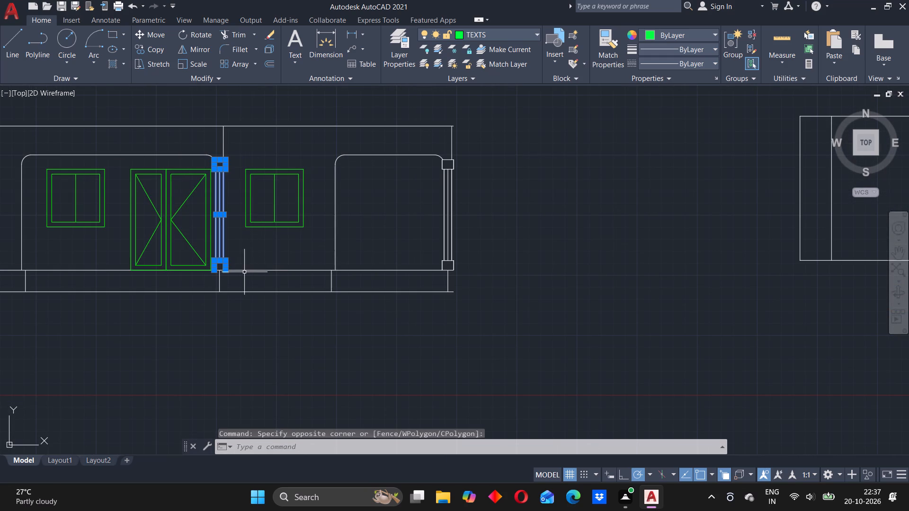
text(CO)
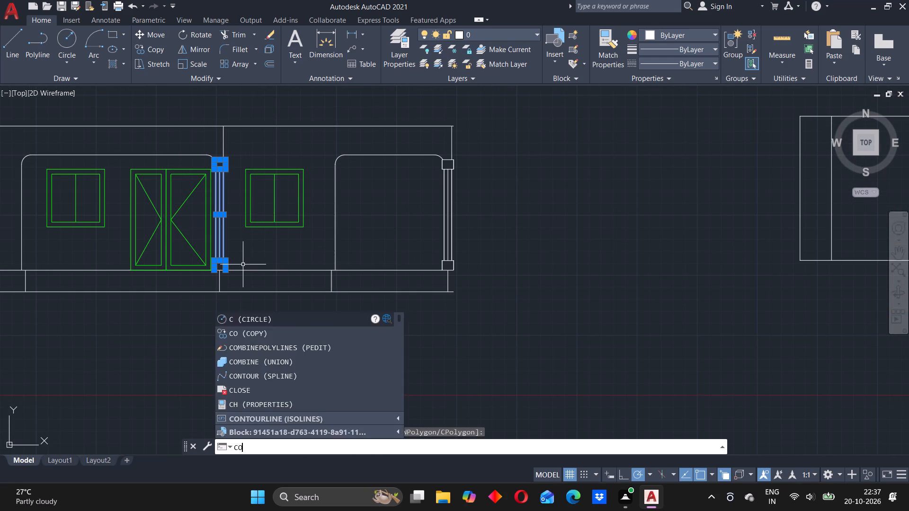
key(Return)
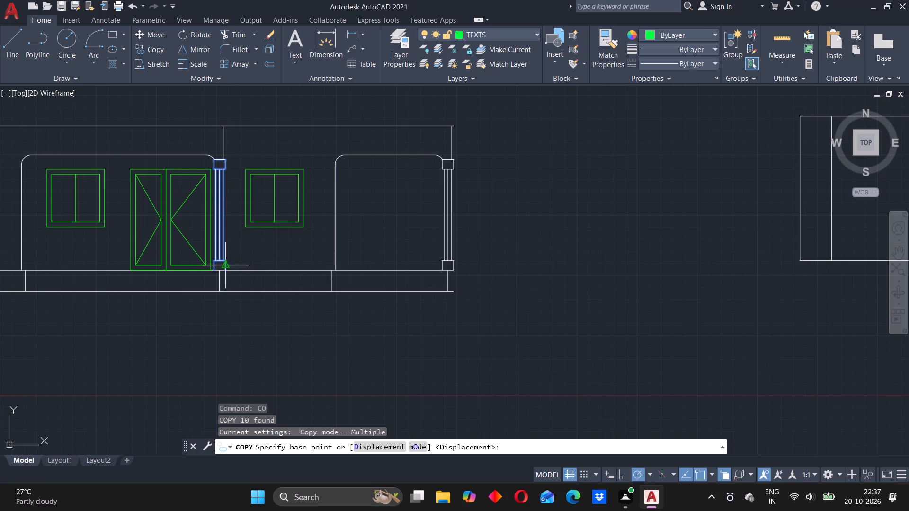
scroll(222, 273, up, 2)
click(231, 264)
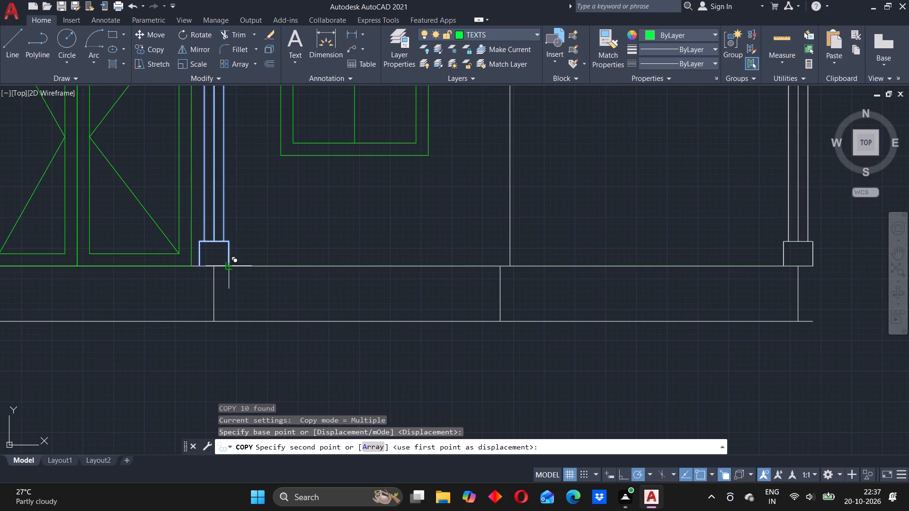
scroll(644, 250, down, 4)
middle_drag(732, 267, 350, 229)
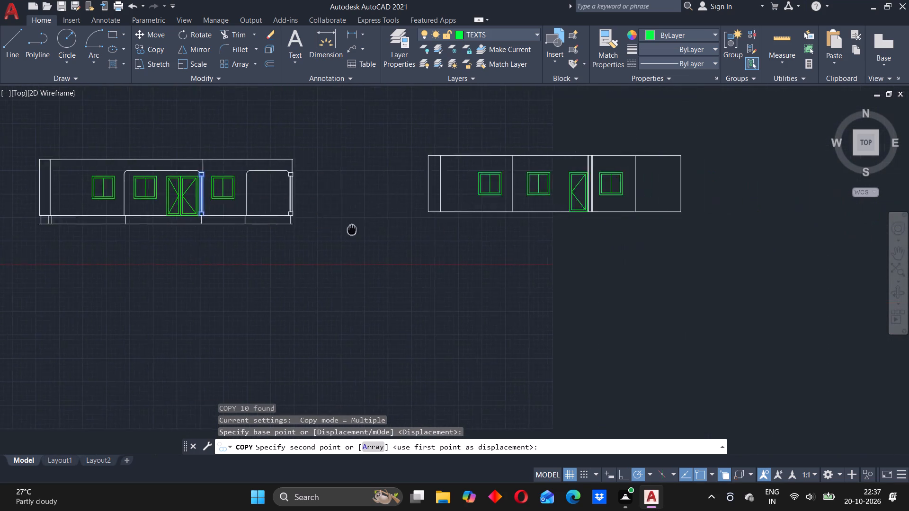
middle_drag(350, 229, 241, 239)
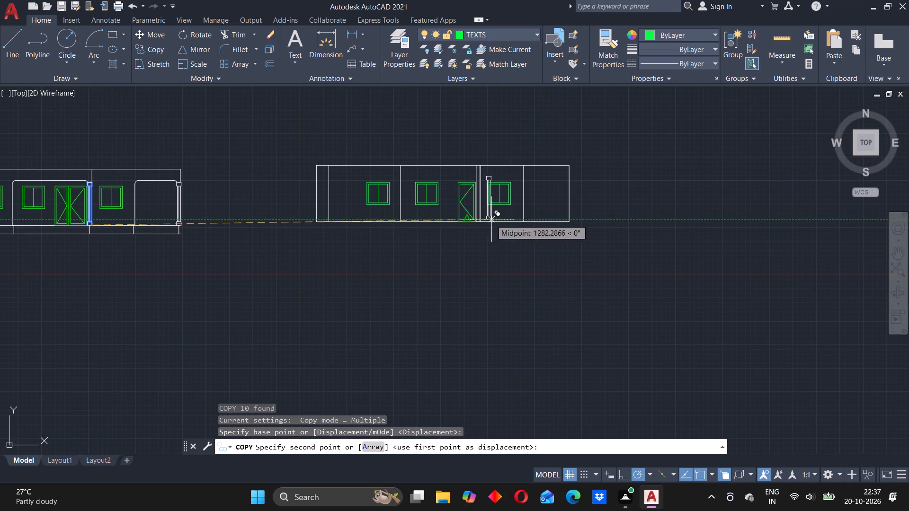
scroll(491, 220, up, 3)
scroll(450, 226, up, 2)
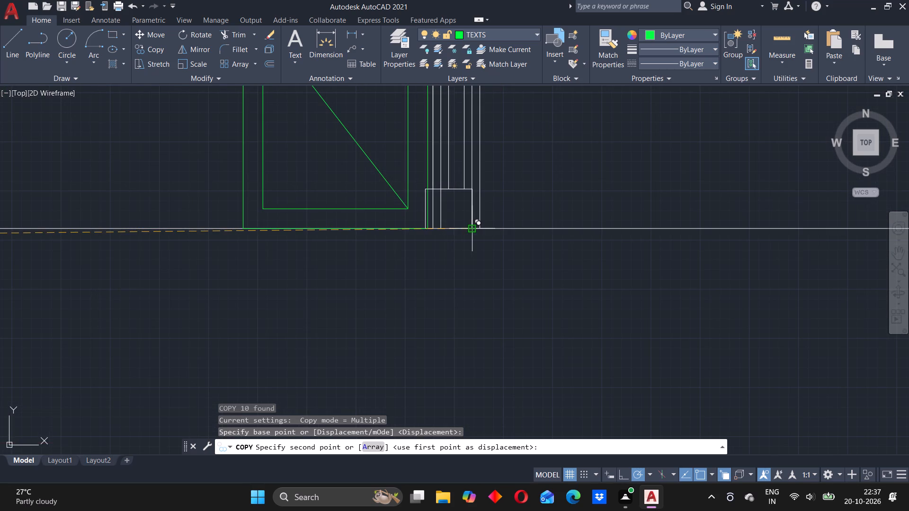
click(479, 228)
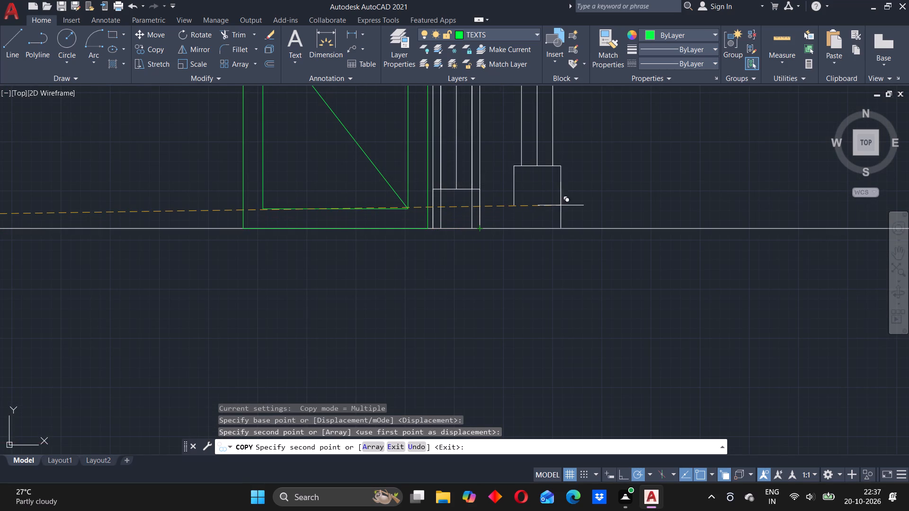
Place another copy of the column at the far east end of the first-floor elevation, on its bottom corner.
scroll(661, 215, down, 1)
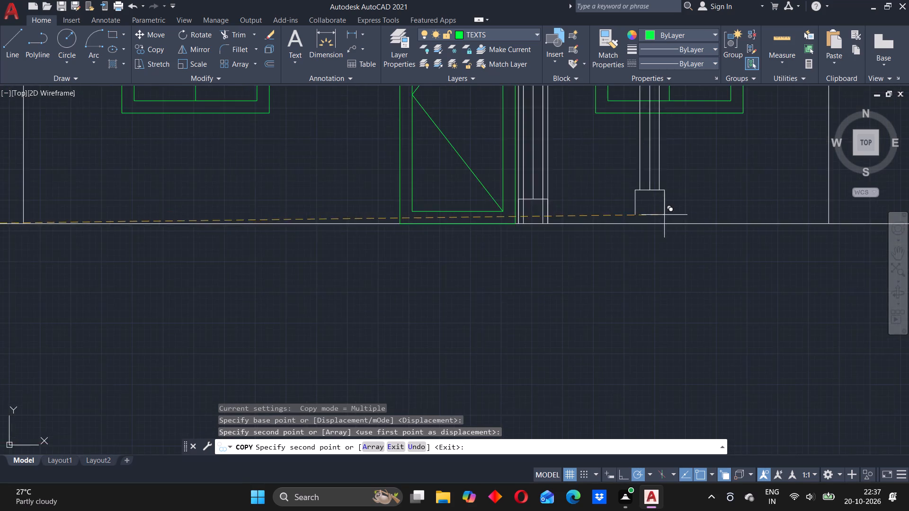
middle_drag(664, 214, 298, 259)
scroll(344, 243, down, 2)
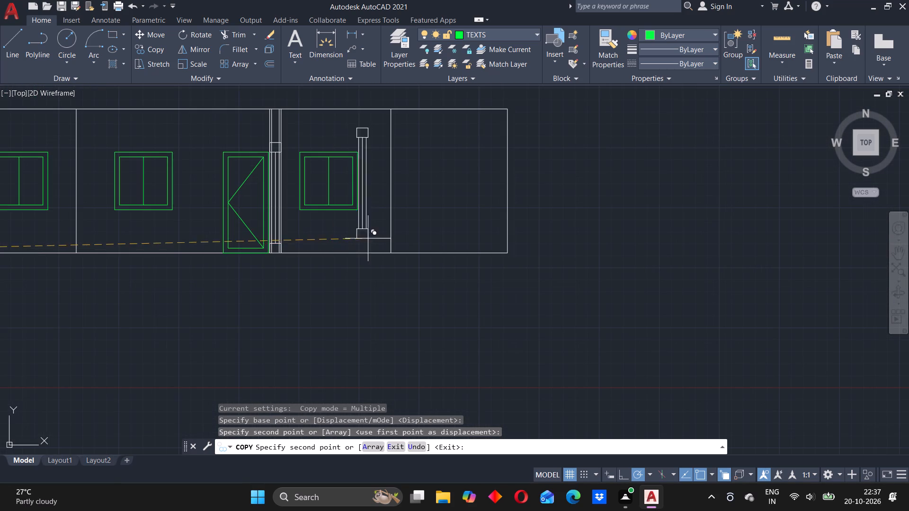
middle_drag(475, 244, 464, 250)
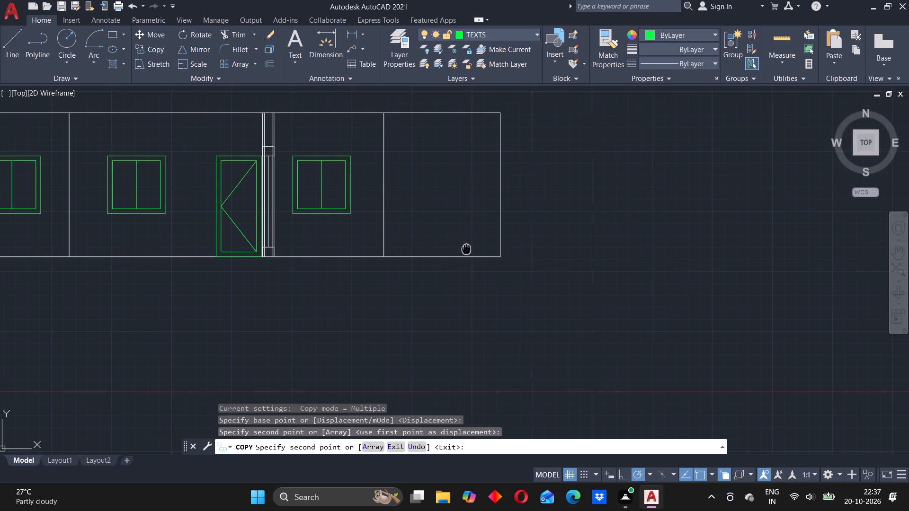
middle_drag(464, 250, 434, 260)
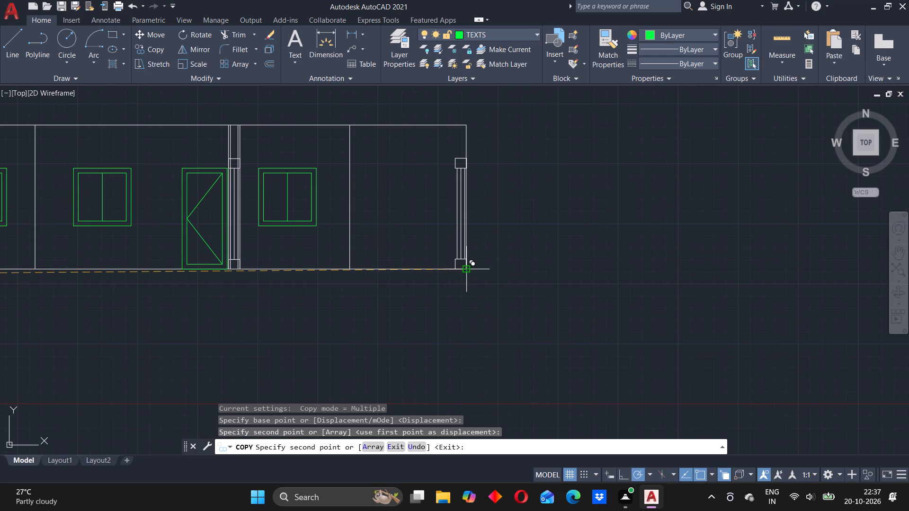
click(463, 269)
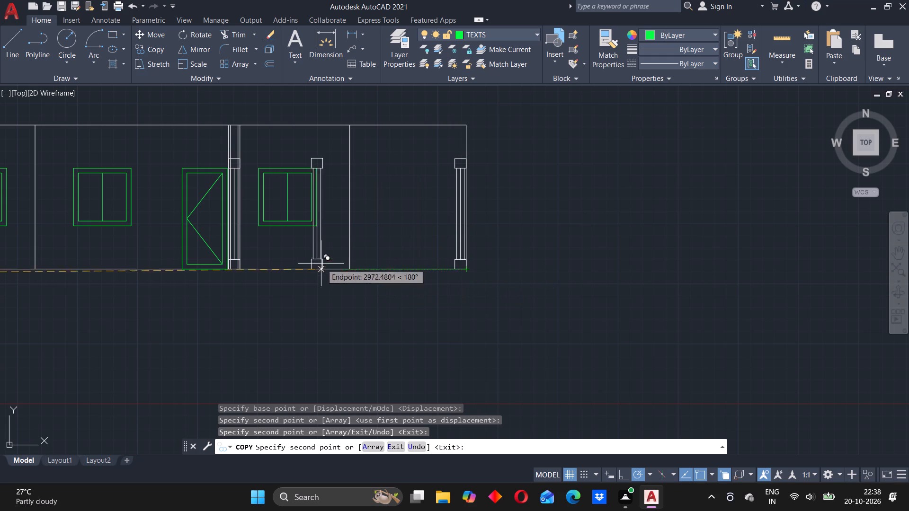
key(Escape)
Erase the four full-height vertical projection lines overlapping the copied column beside the first-floor door.
scroll(250, 222, up, 2)
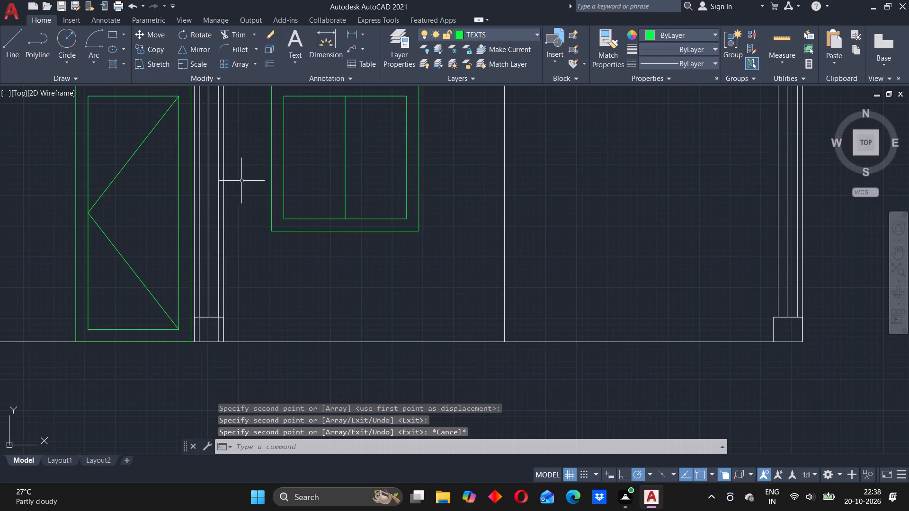
scroll(228, 156, down, 2)
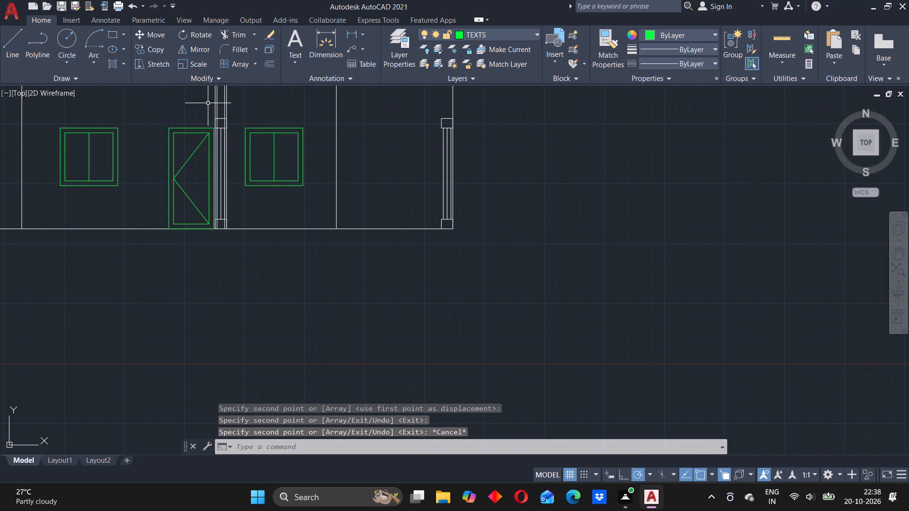
click(208, 103)
double_click(242, 110)
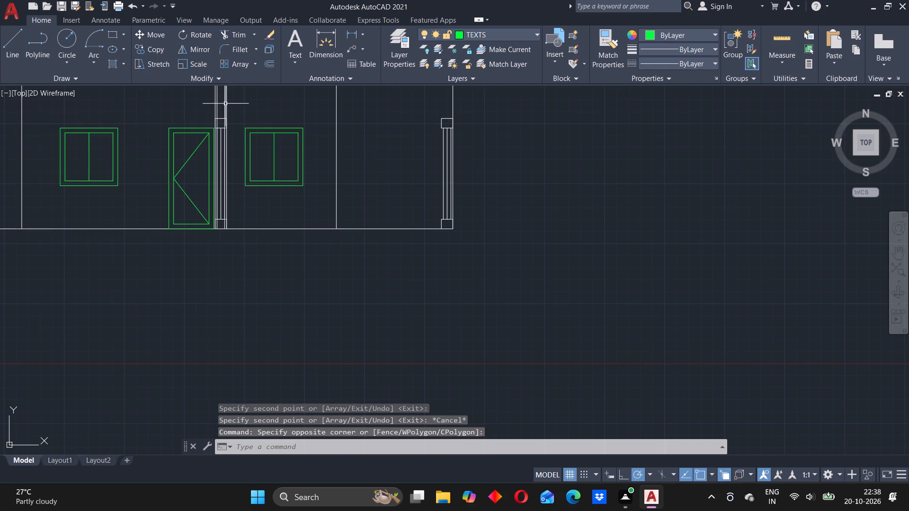
click(231, 113)
click(205, 100)
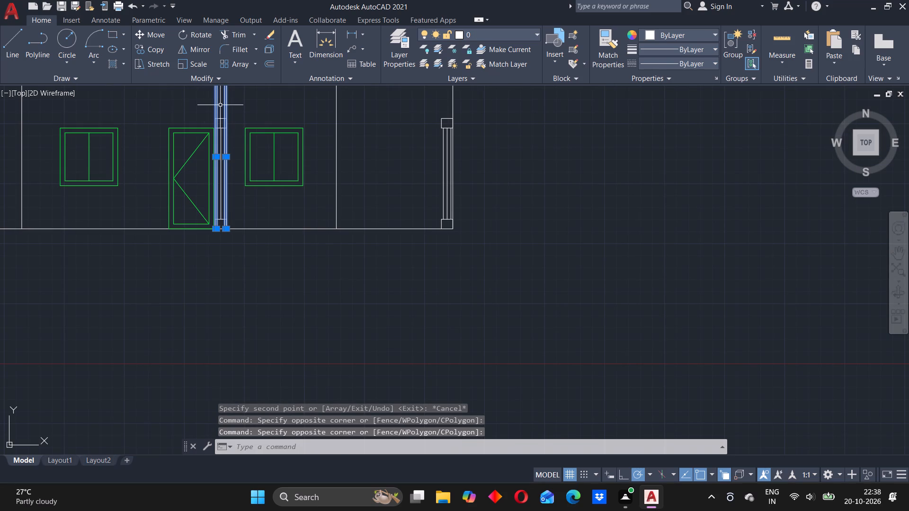
key(Delete)
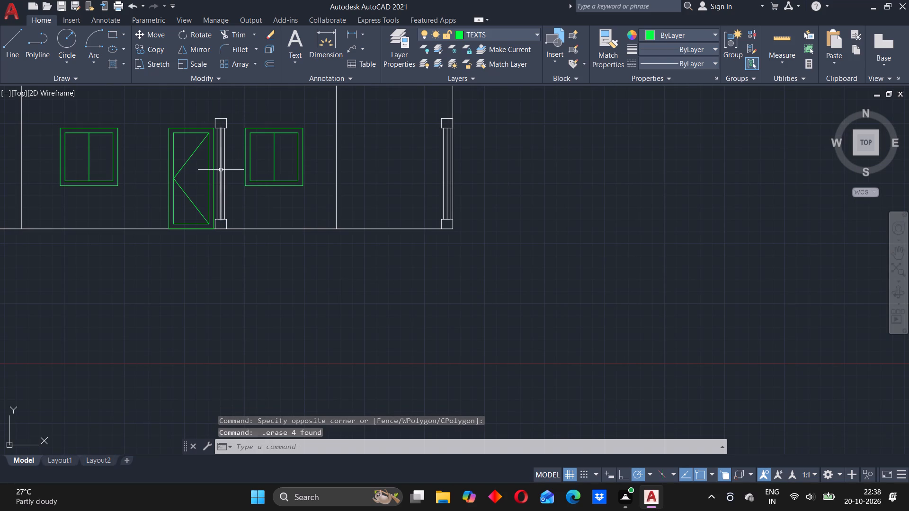
Try to extend the shaft lines of the column beside the door upward to the elevation's top line.
middle_drag(216, 171, 228, 179)
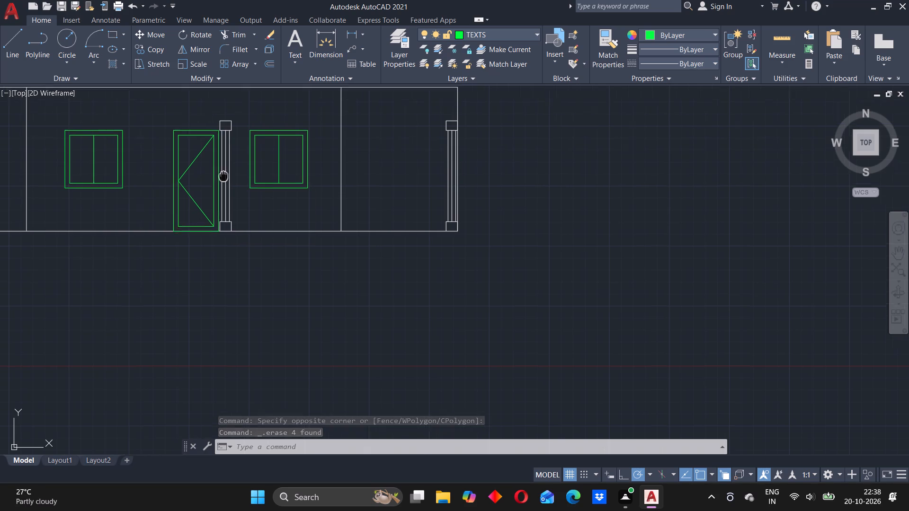
middle_drag(228, 179, 265, 239)
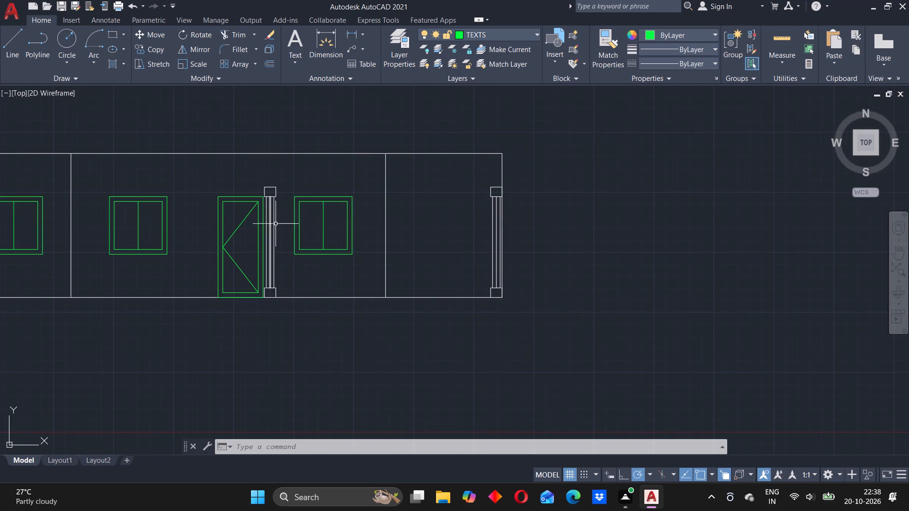
text(EX)
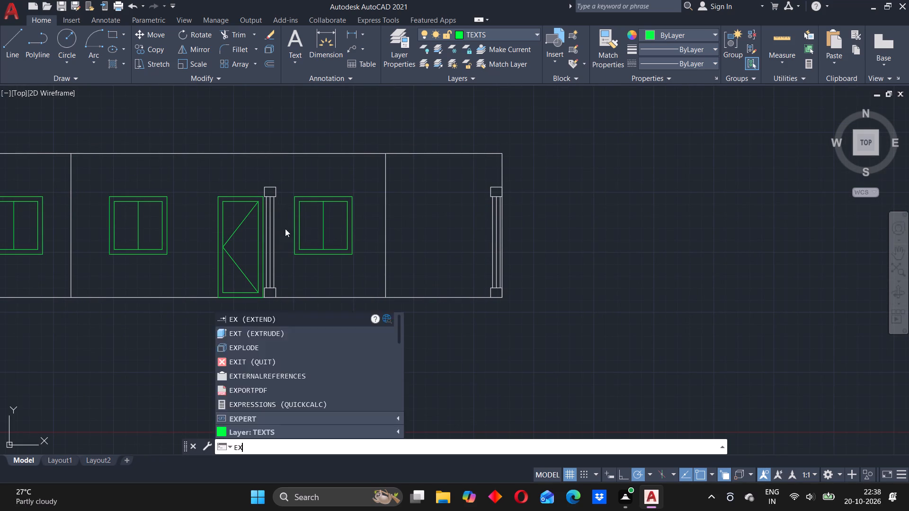
key(Return)
click(274, 225)
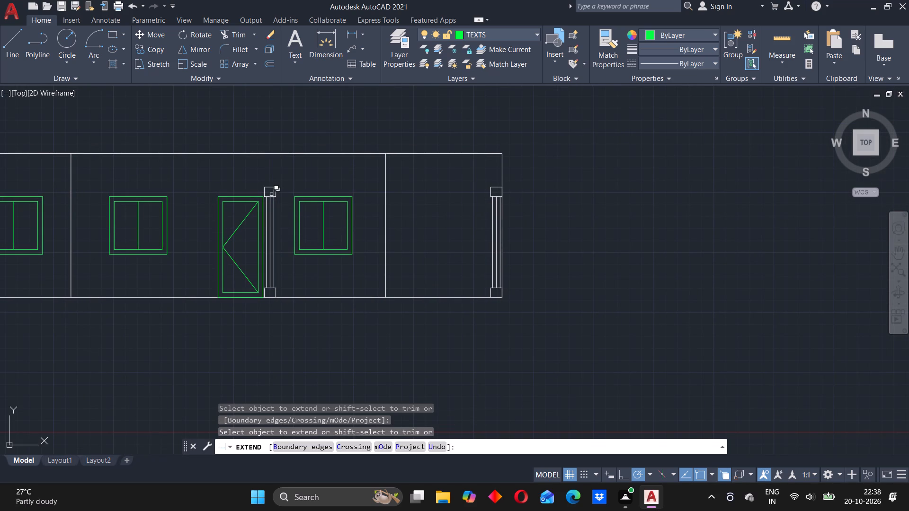
scroll(270, 198, up, 3)
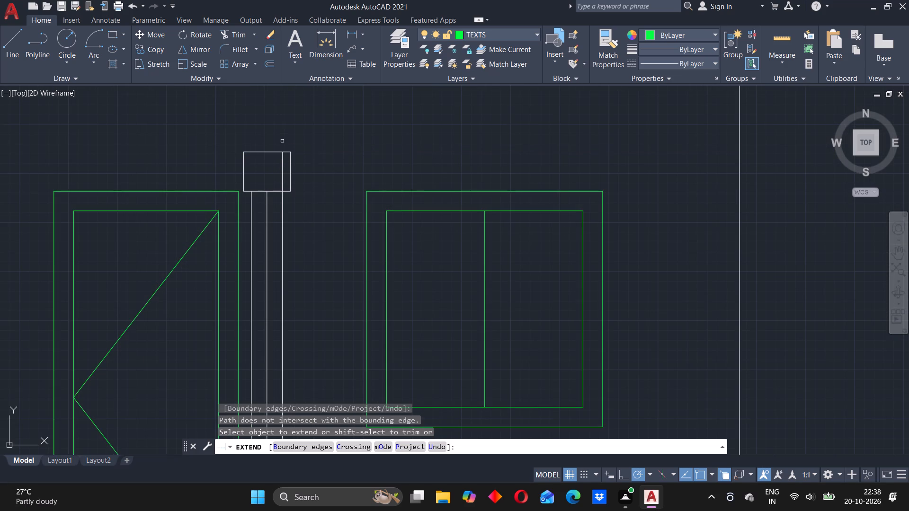
key(Escape)
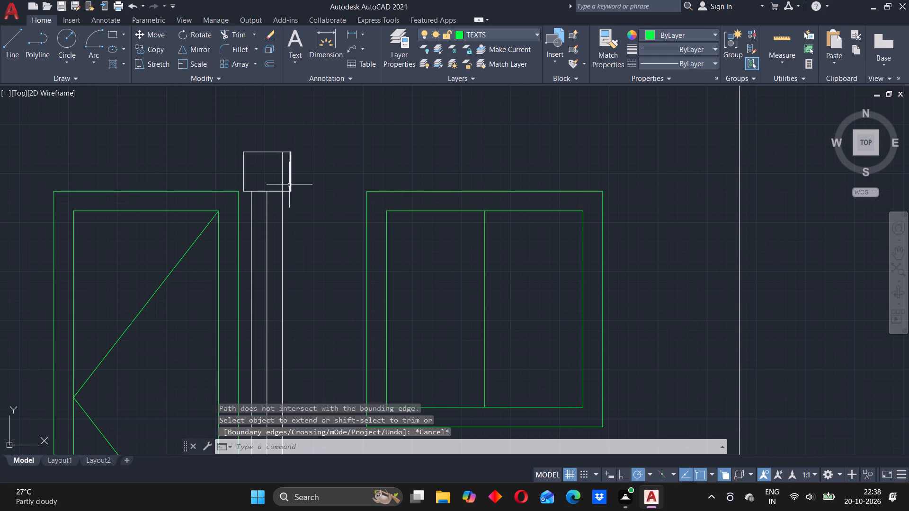
key(e)
key(x)
key(Return)
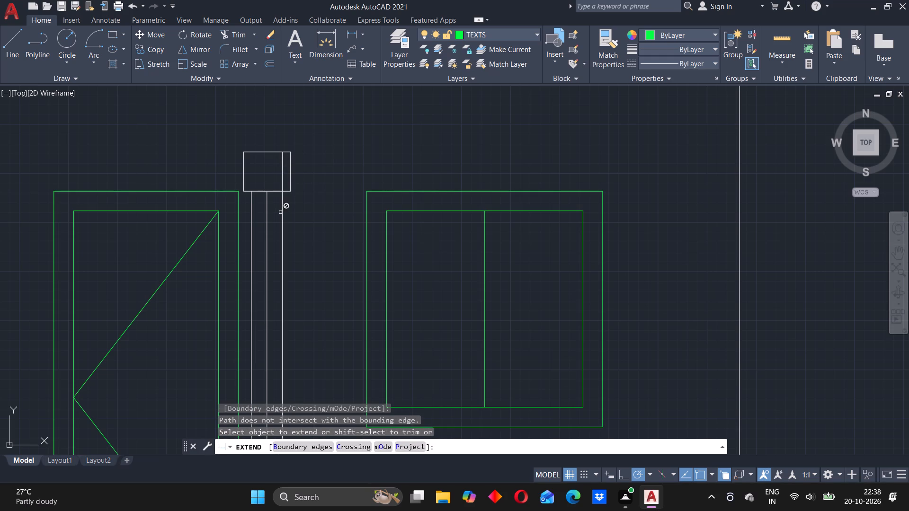
key(Escape)
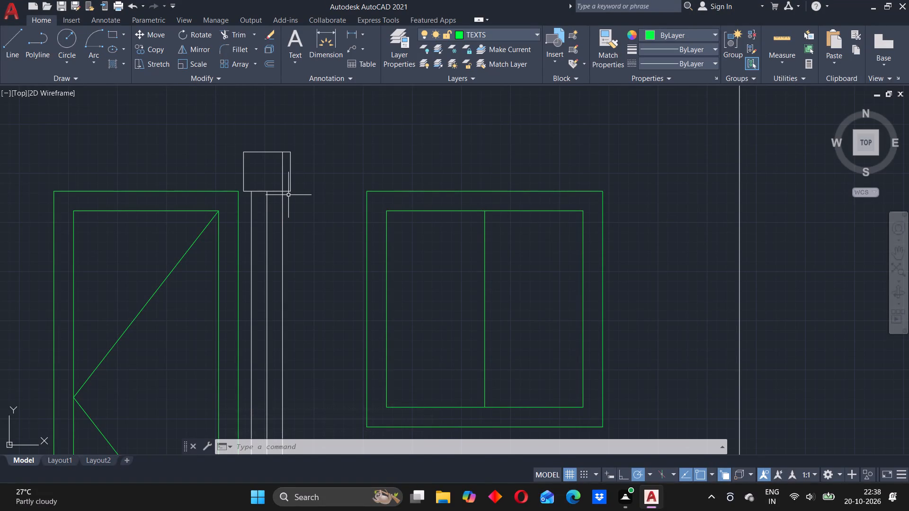
Offset the top horizontal line of the first-floor elevation downward by 600.
scroll(317, 203, down, 2)
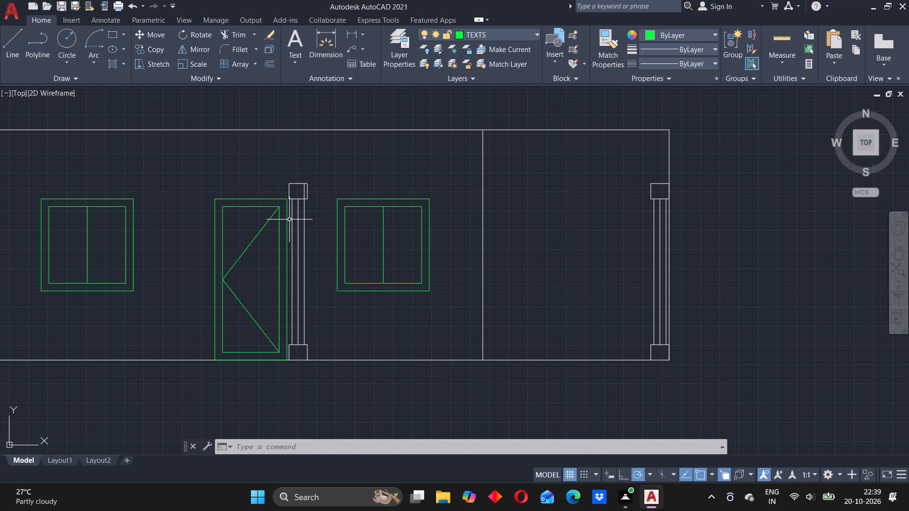
key(o)
key(Return)
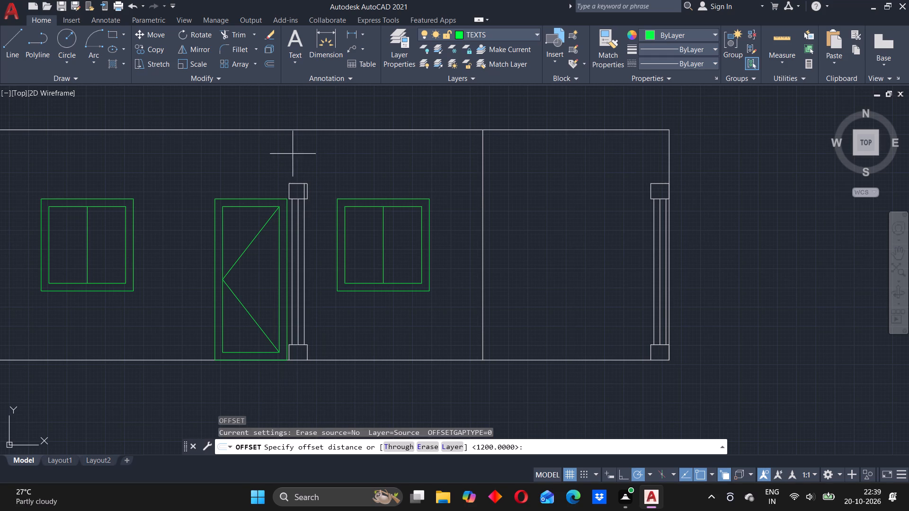
key(6)
text(00)
key(Return)
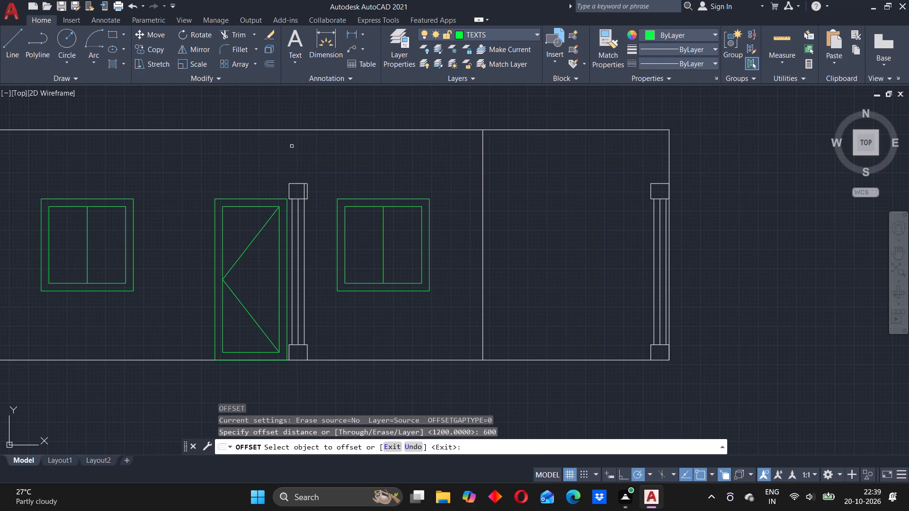
click(294, 131)
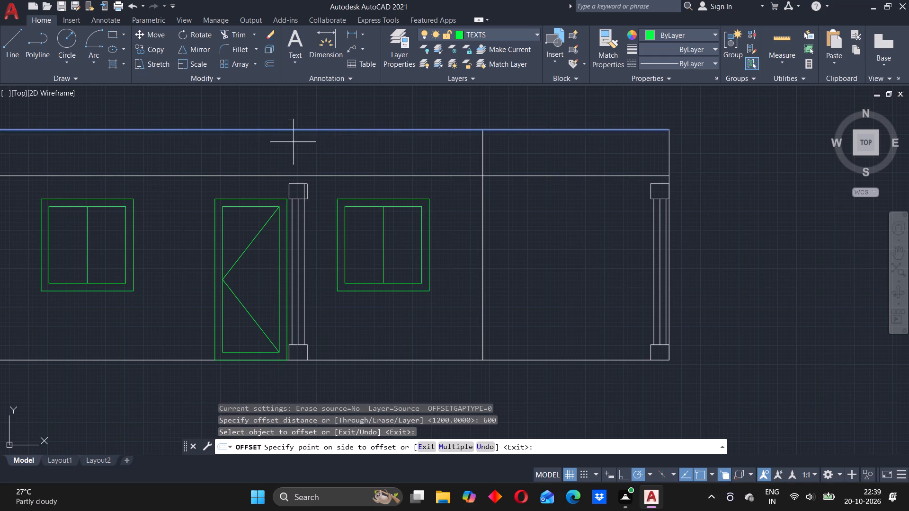
click(290, 147)
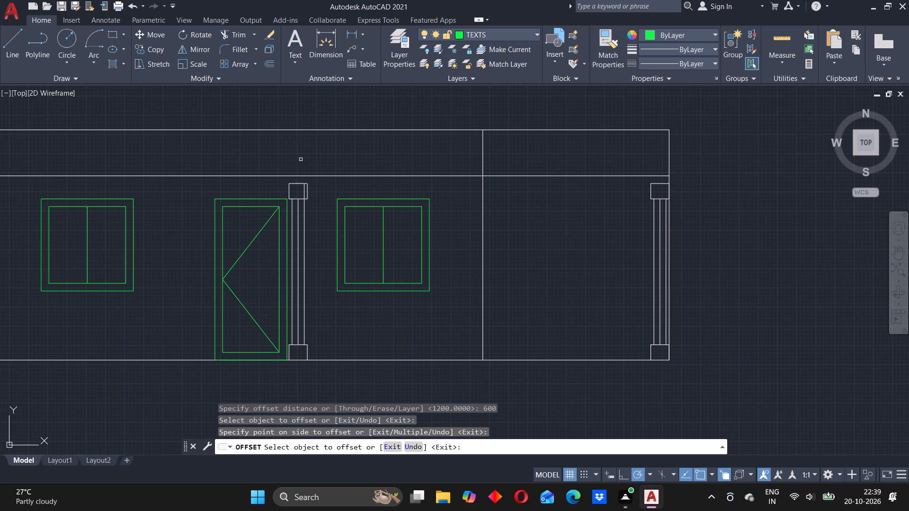
key(Escape)
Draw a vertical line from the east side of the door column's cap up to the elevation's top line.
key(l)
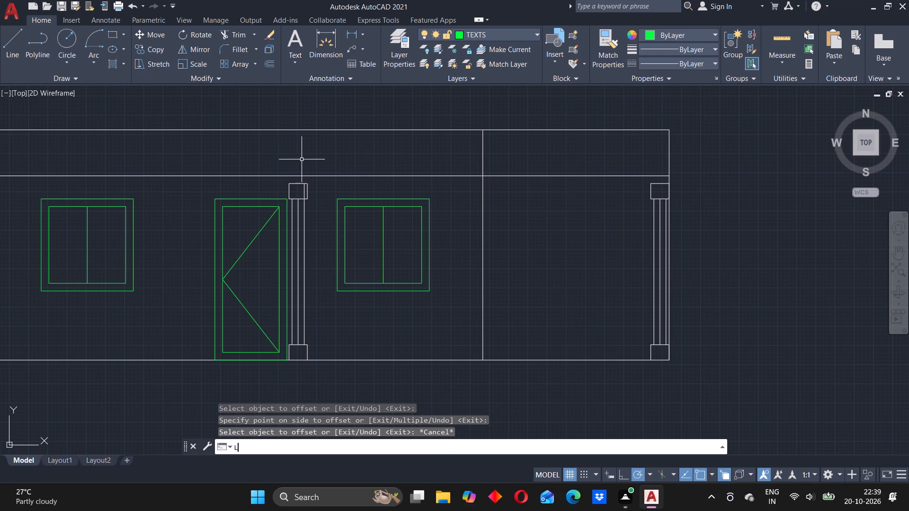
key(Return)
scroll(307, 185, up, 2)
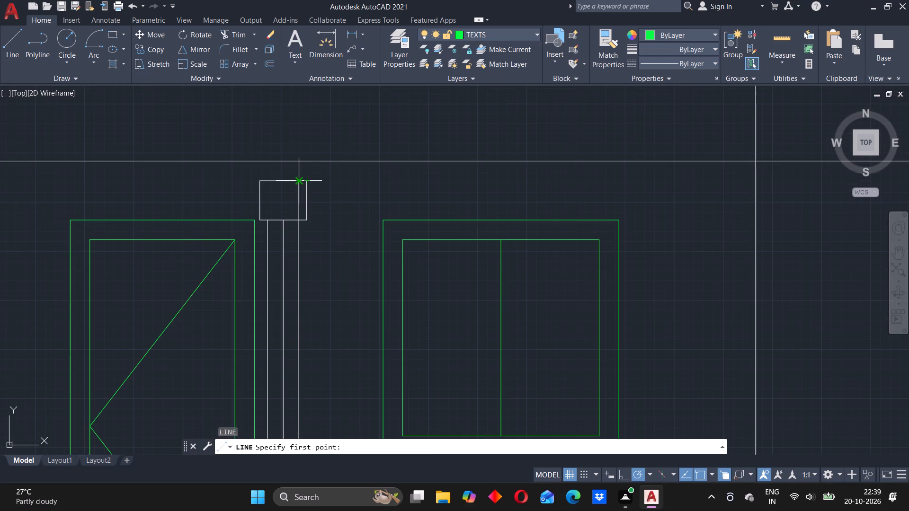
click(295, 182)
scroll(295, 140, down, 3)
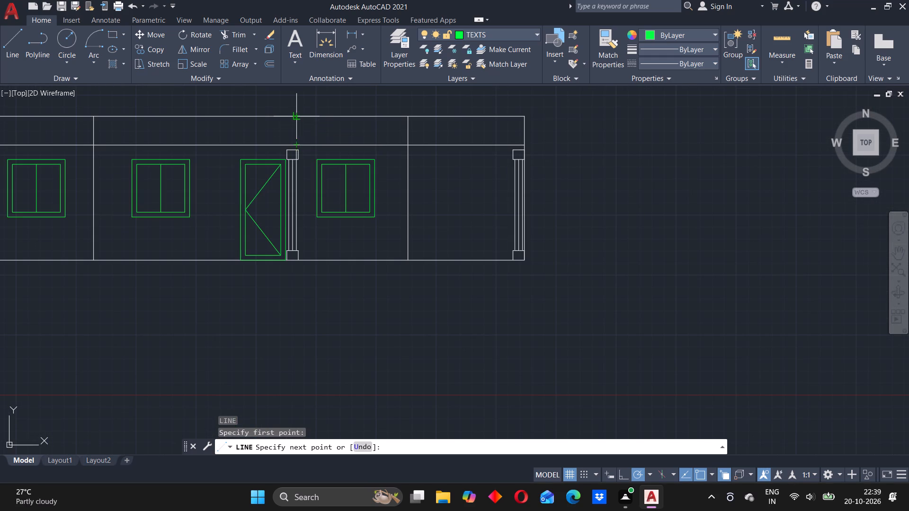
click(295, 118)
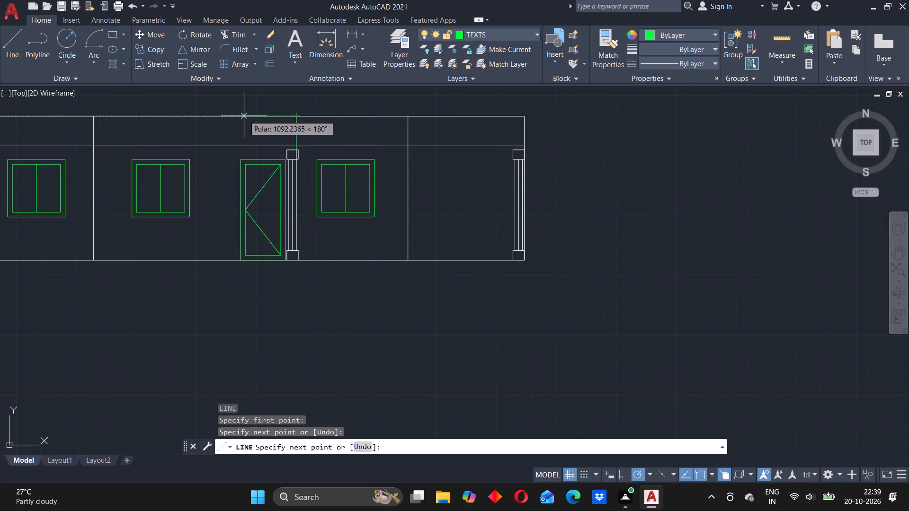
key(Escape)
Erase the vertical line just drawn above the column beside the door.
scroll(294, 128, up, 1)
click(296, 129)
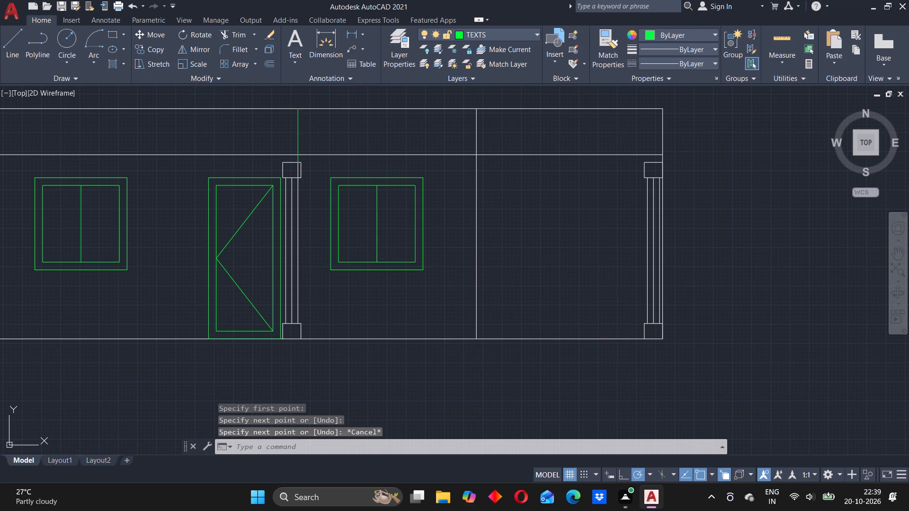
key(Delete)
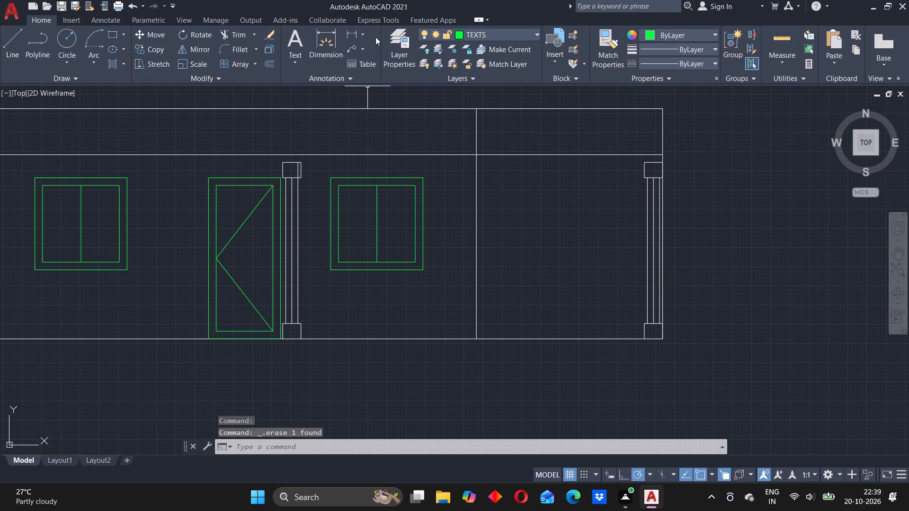
On layer 0, draw a vertical line from the east side of the door column's cap up to the elevation's top line.
click(511, 33)
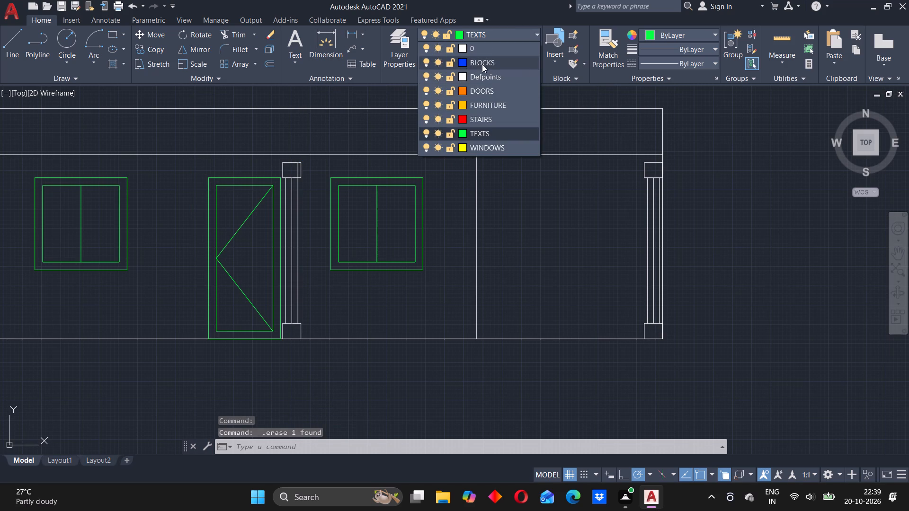
click(474, 52)
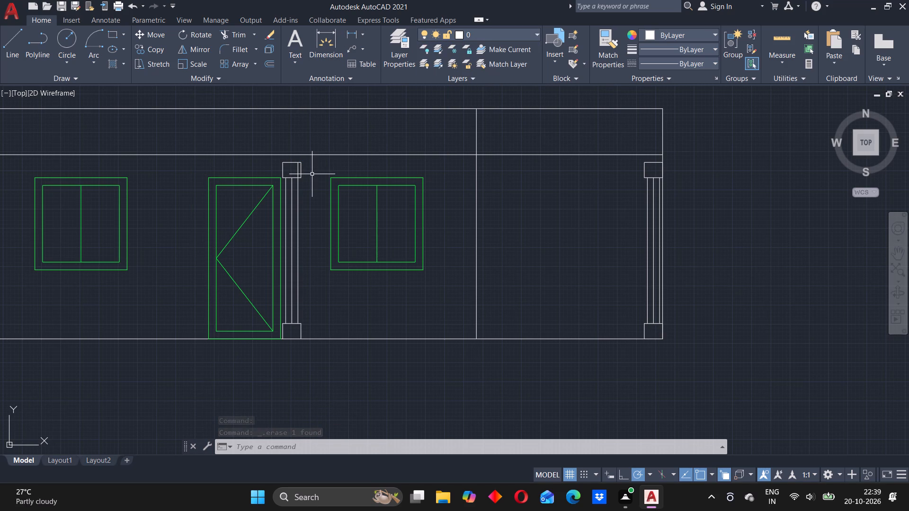
key(l)
key(Return)
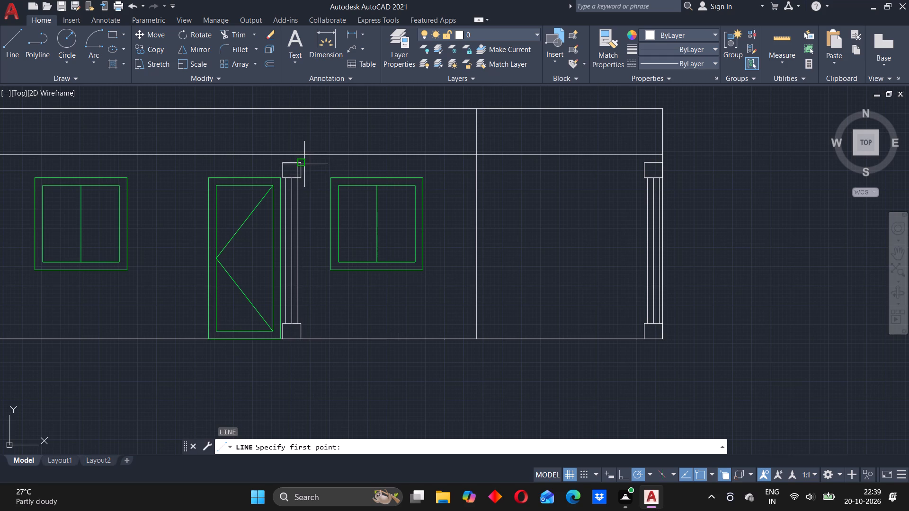
scroll(294, 161, up, 3)
click(308, 164)
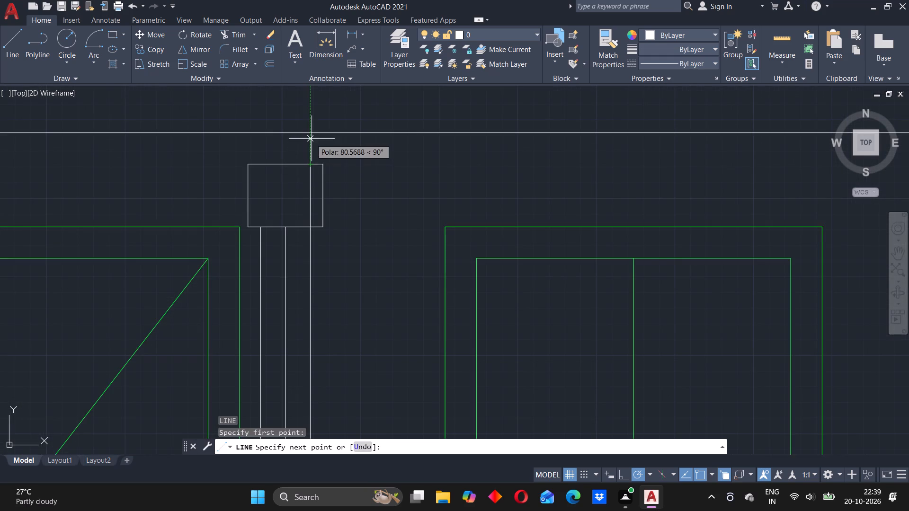
scroll(312, 139, down, 4)
click(311, 92)
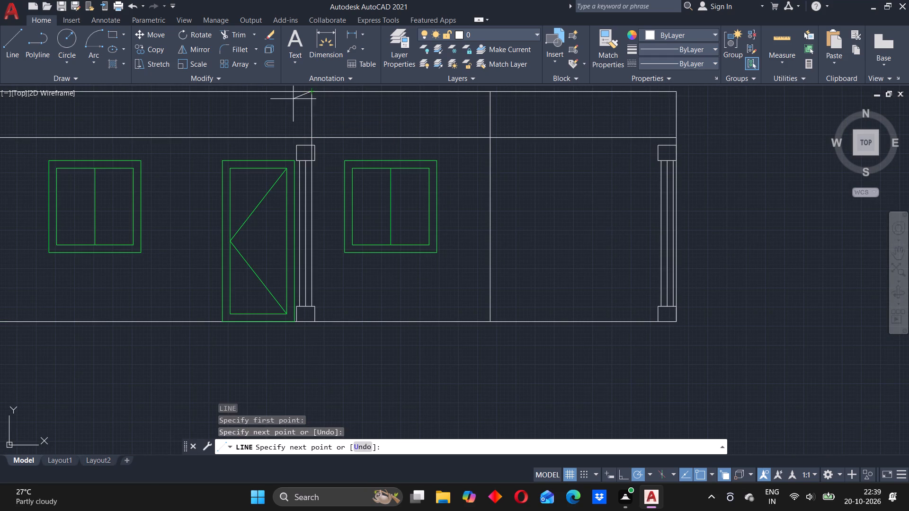
key(Escape)
Fillet the offset beam line with the full-height vertical line west of the window beside the door, radius 200.
middle_drag(268, 180, 268, 180)
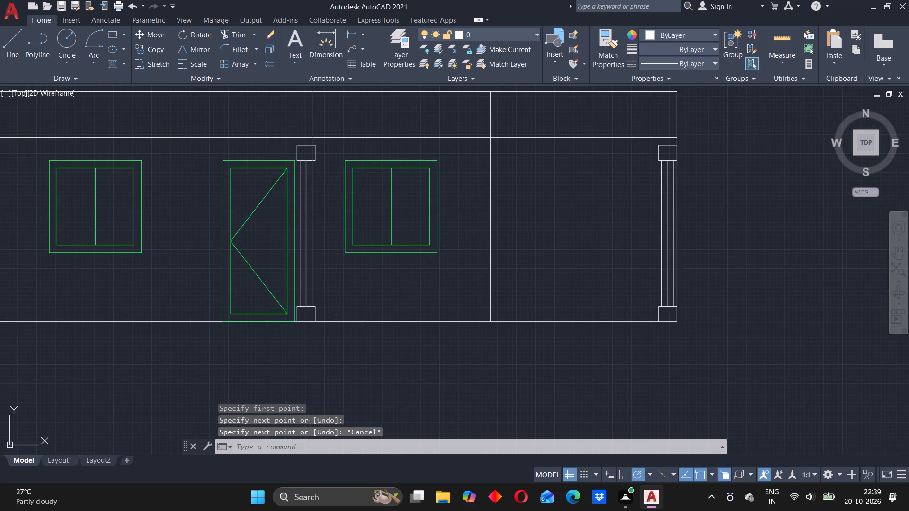
middle_drag(268, 180, 304, 182)
middle_drag(316, 189, 327, 192)
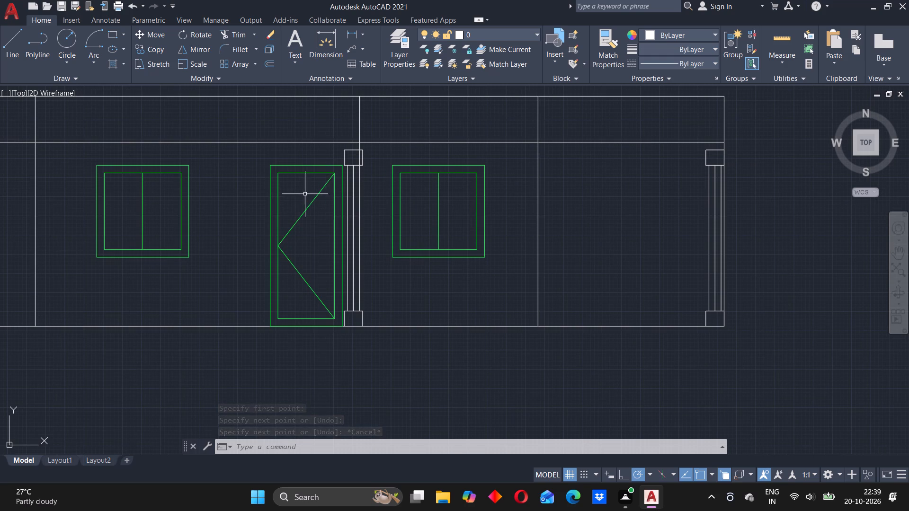
middle_drag(242, 176, 307, 185)
middle_drag(288, 183, 312, 194)
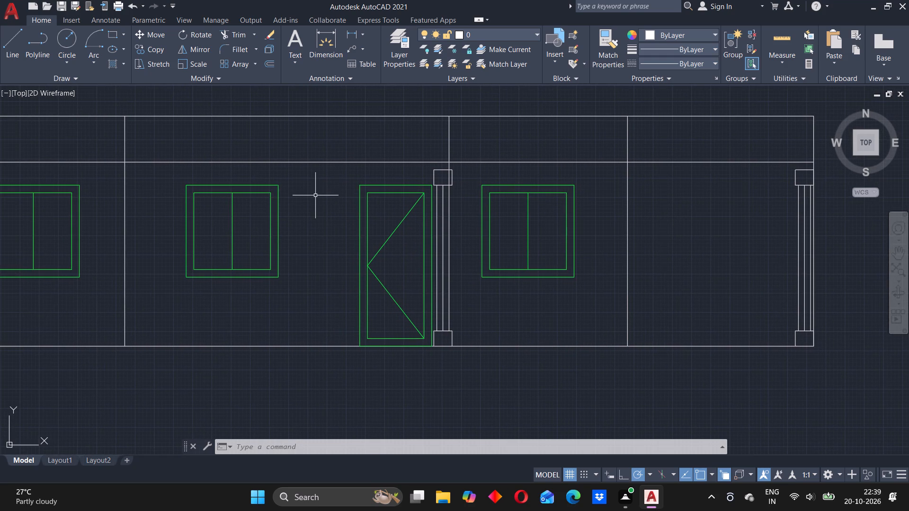
key(f)
key(Return)
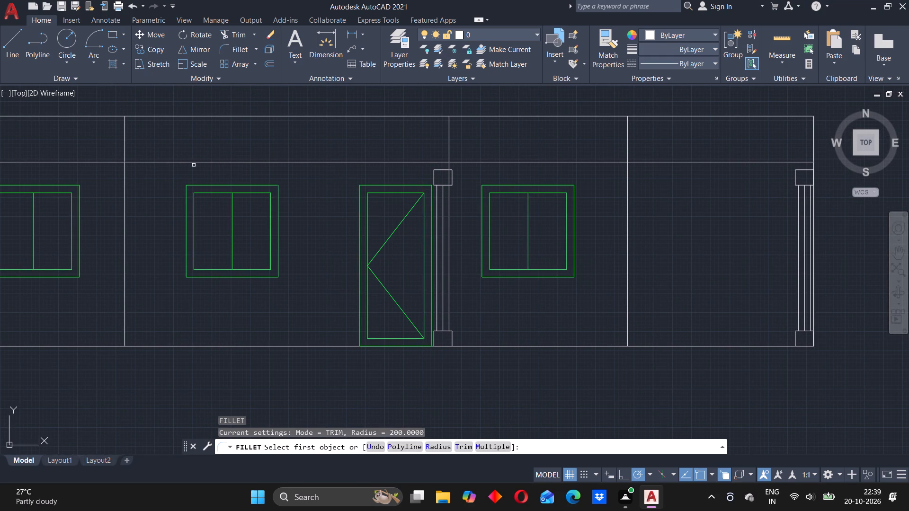
click(142, 162)
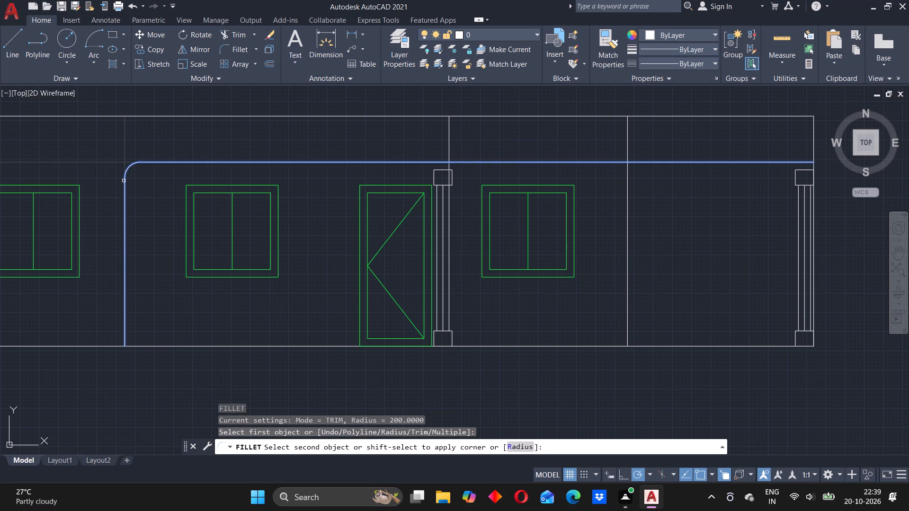
click(124, 181)
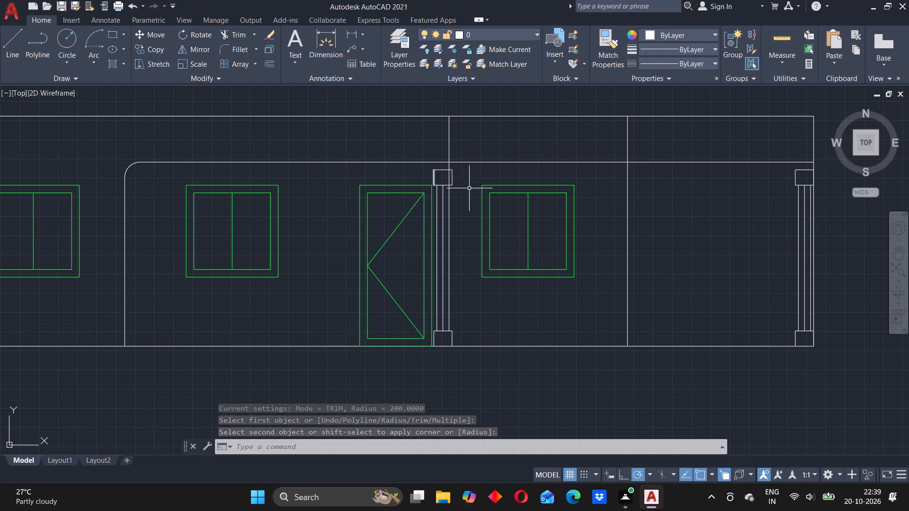
Draw a vertical line from the west shaft edge at the top of the door column's cap up to the elevation's top line.
middle_drag(473, 194, 416, 209)
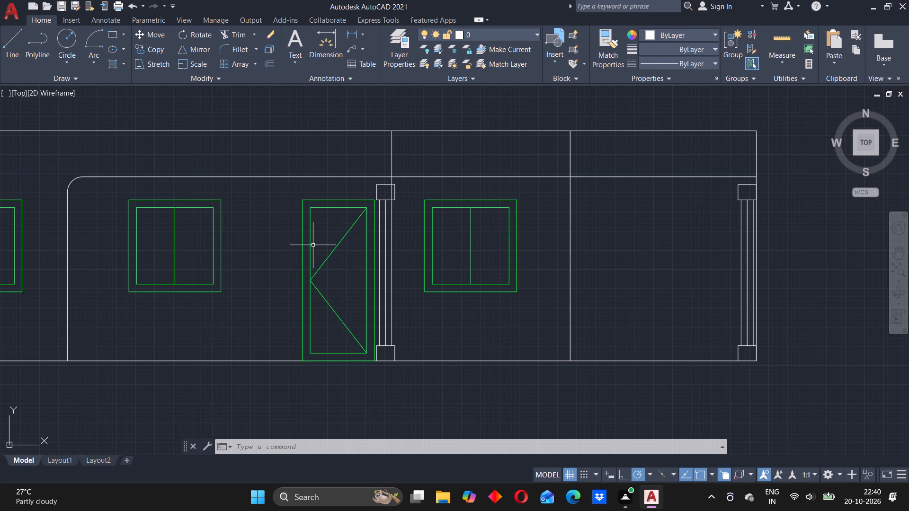
key(l)
key(Return)
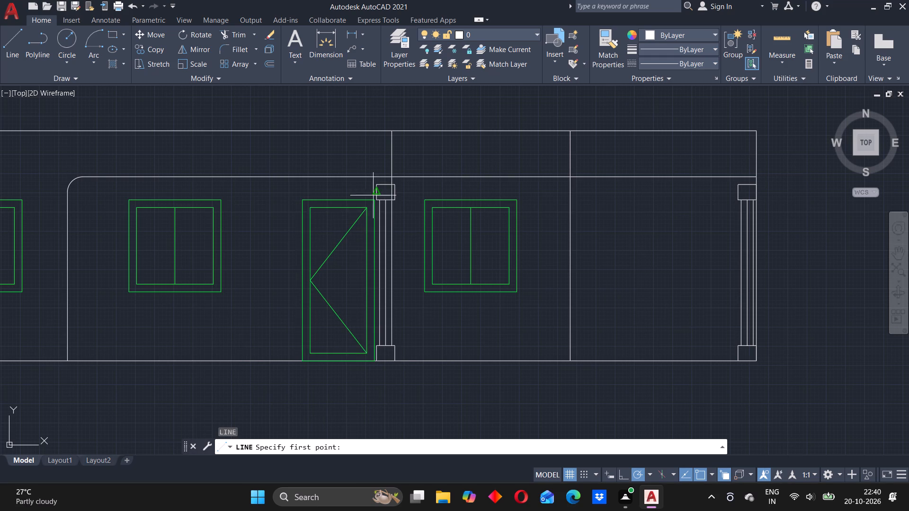
scroll(373, 194, up, 1)
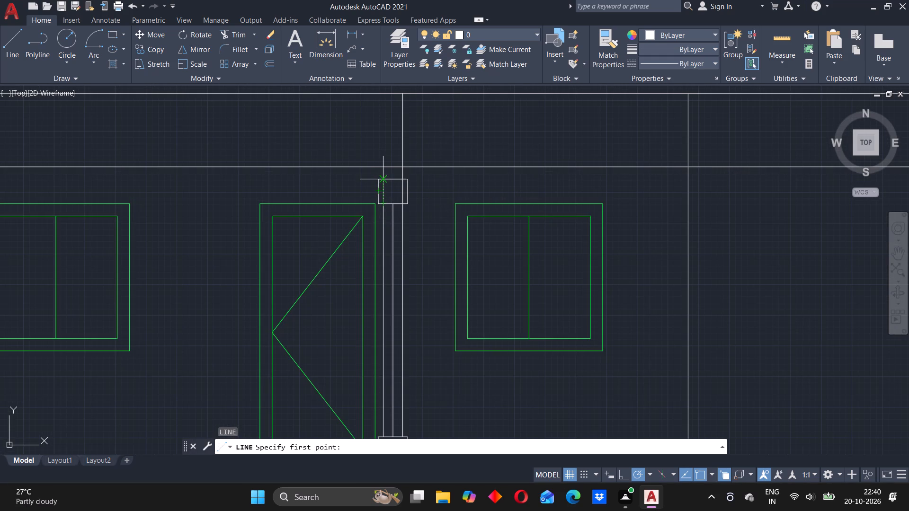
click(385, 181)
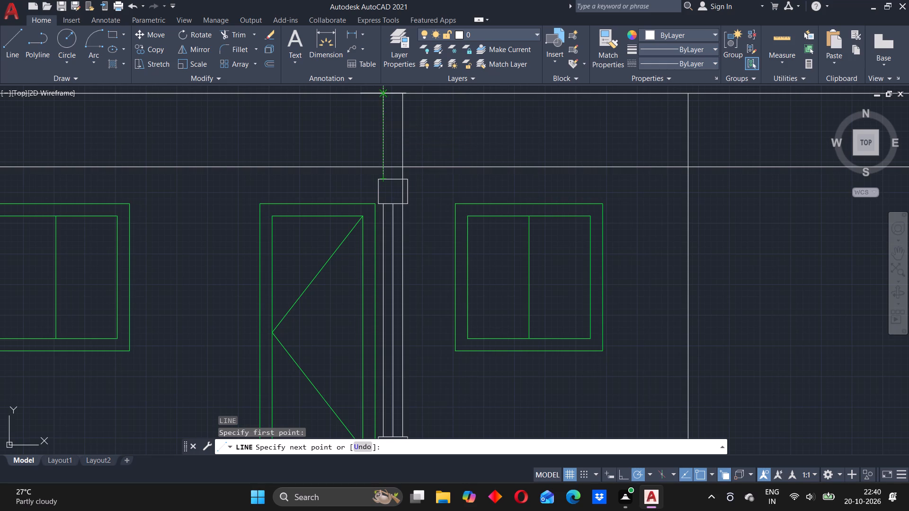
click(381, 96)
key(Escape)
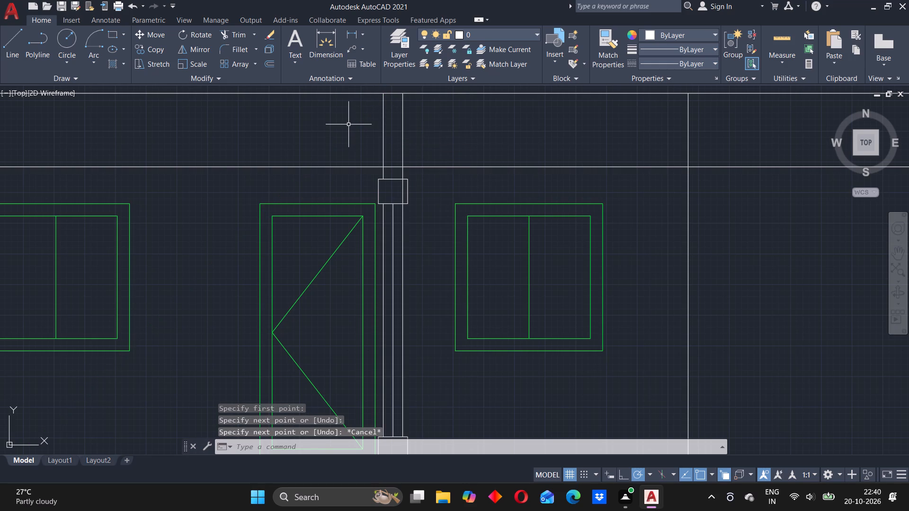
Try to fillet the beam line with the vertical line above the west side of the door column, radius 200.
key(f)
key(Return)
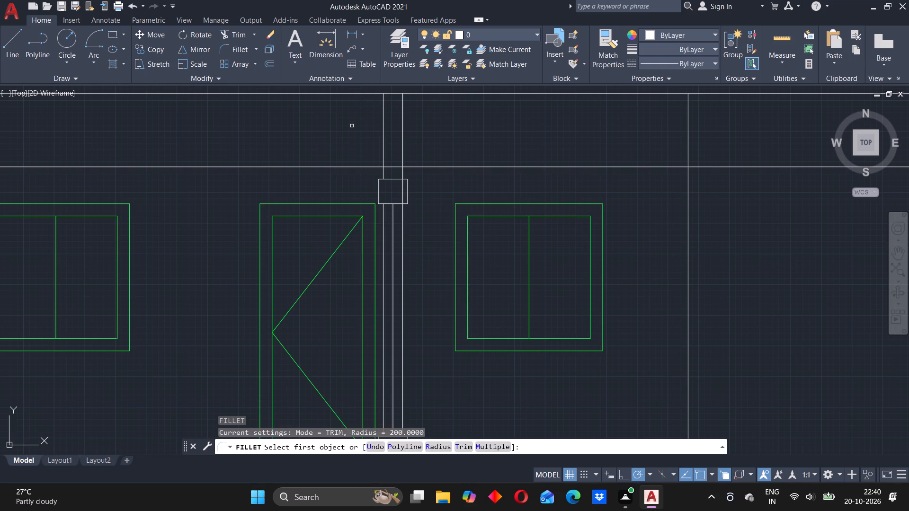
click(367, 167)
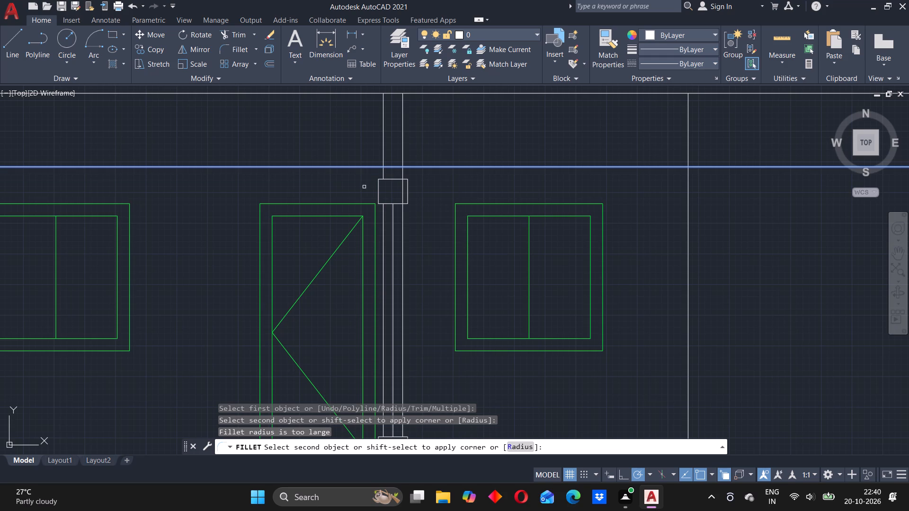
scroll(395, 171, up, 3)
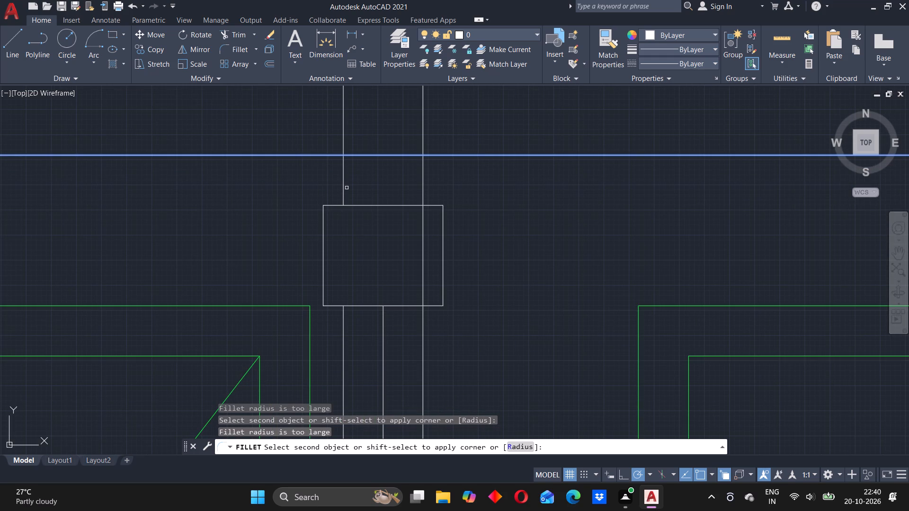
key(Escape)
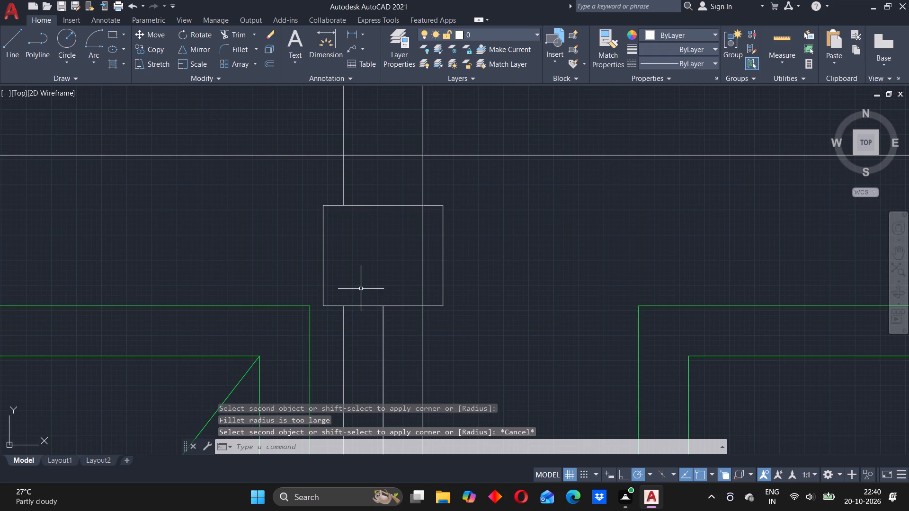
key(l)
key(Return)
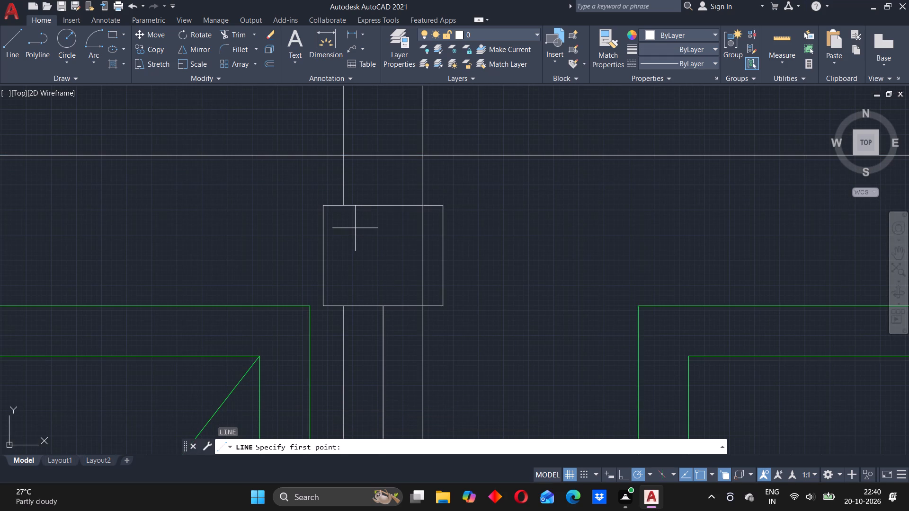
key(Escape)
Extend the vertical line above the column's west side down through the cap to the cap's bottom edge.
text(EX)
key(Return)
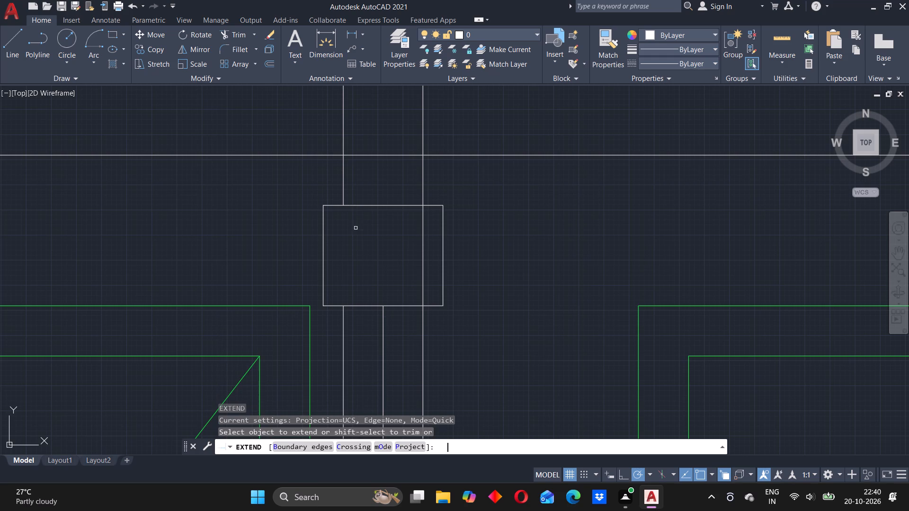
click(344, 190)
key(Escape)
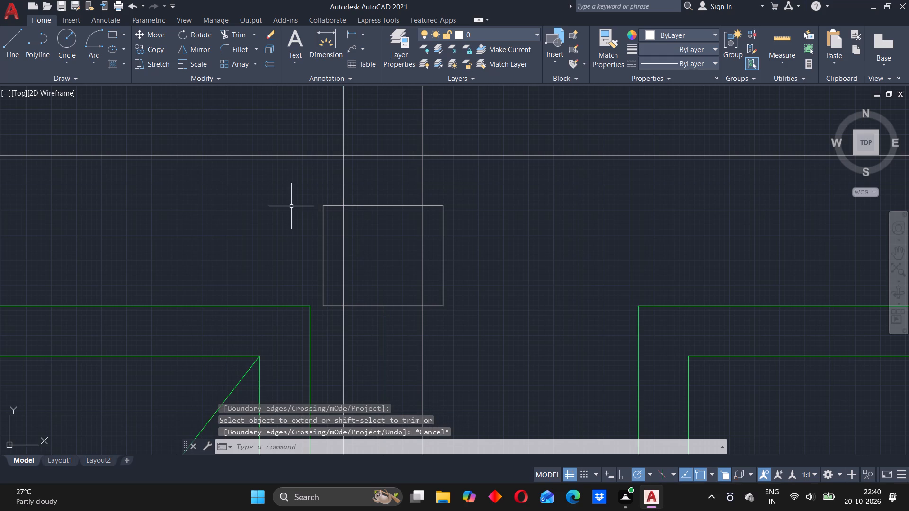
Fillet the extended vertical line with the beam line on the door side of the column, radius 200.
key(f)
key(Return)
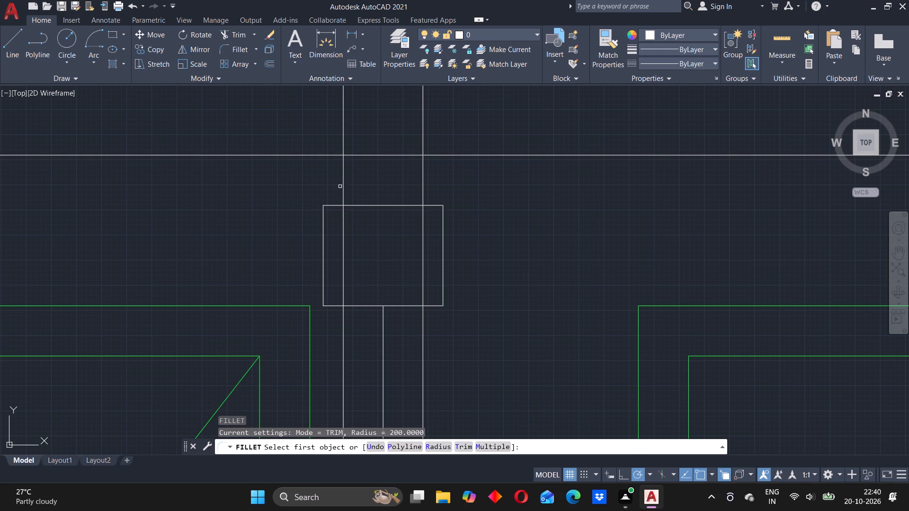
click(344, 189)
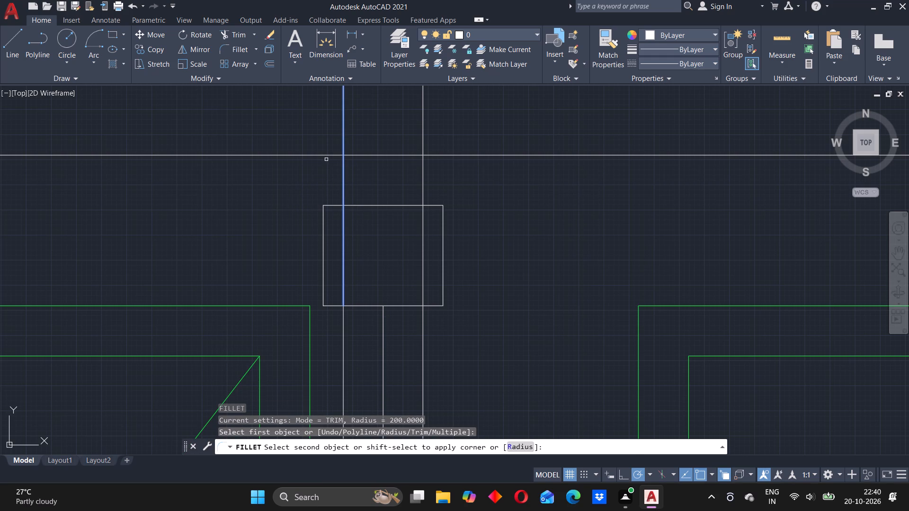
click(325, 155)
Trim away the rounded beam corner and its vertical line where they run inside the door column's cap.
scroll(341, 177, down, 4)
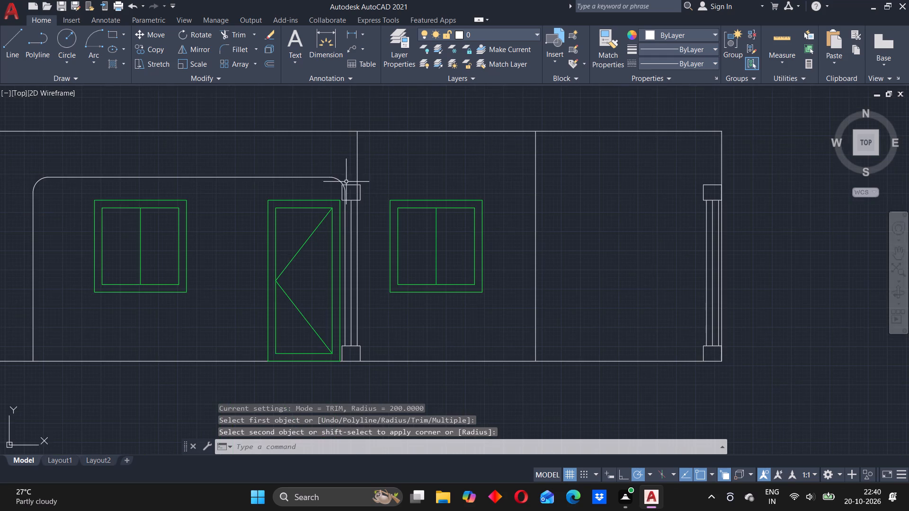
middle_drag(352, 195, 336, 196)
text(TR)
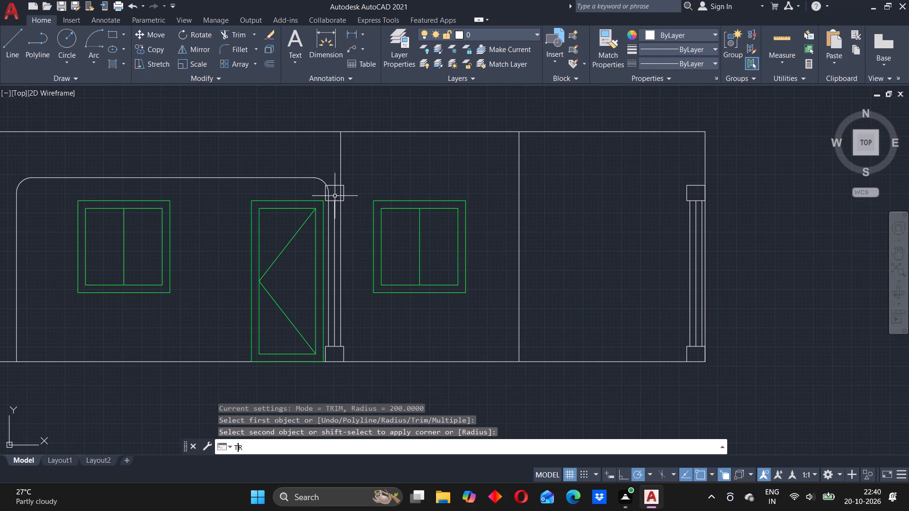
key(Return)
scroll(319, 198, up, 3)
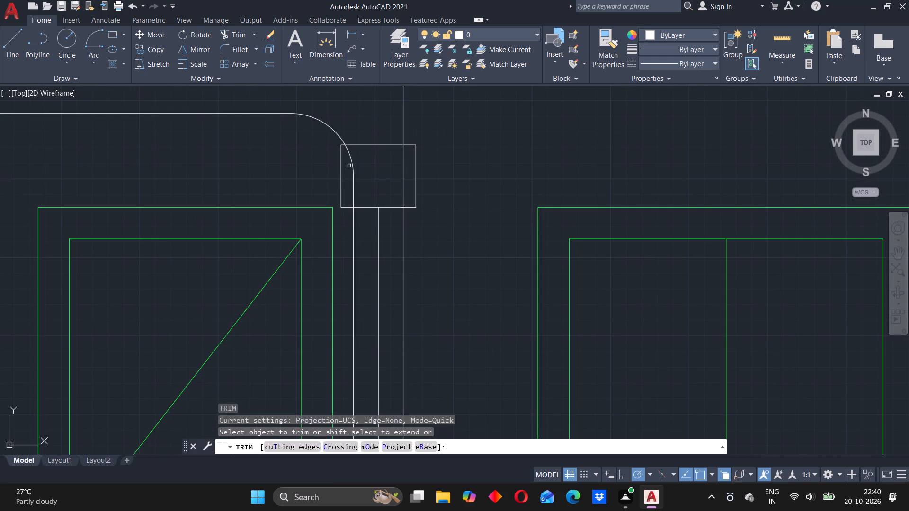
click(349, 165)
click(355, 161)
click(356, 181)
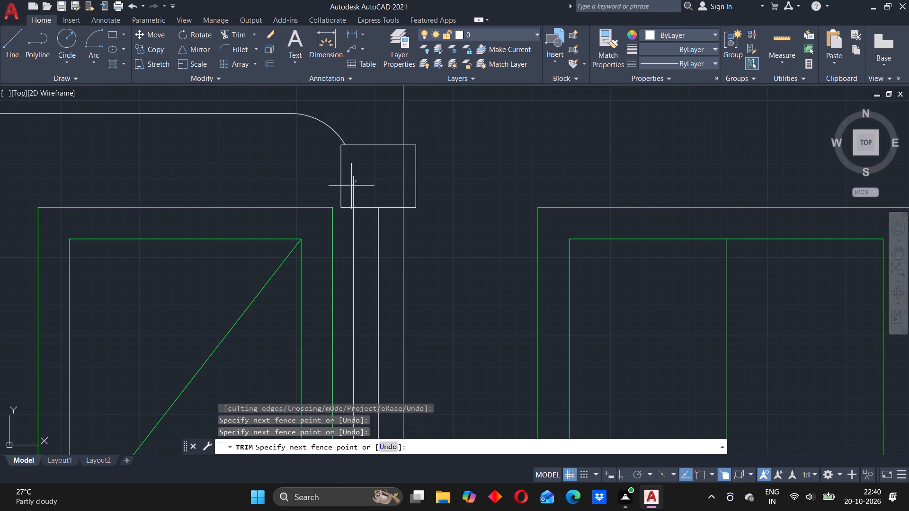
click(350, 186)
Erase the tiny leftover line fragment inside the door column's cap.
scroll(357, 185, down, 2)
scroll(357, 185, up, 3)
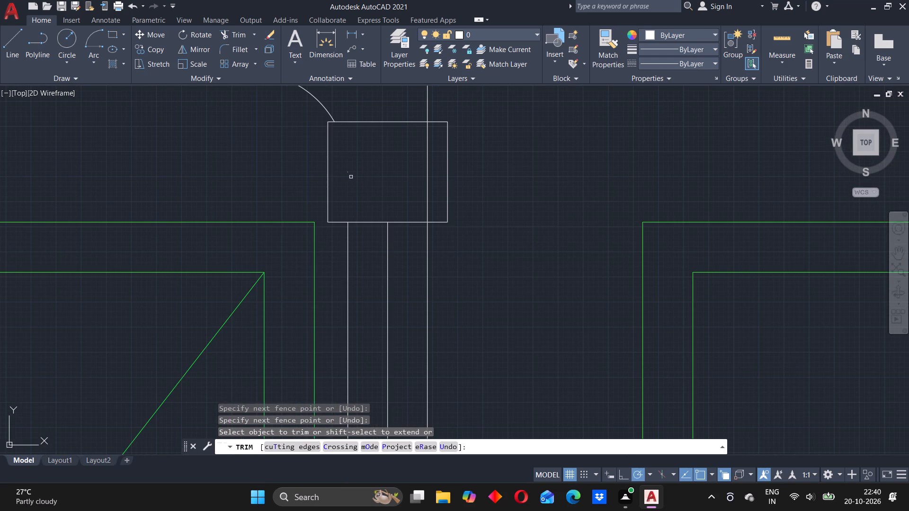
click(348, 176)
scroll(349, 168, up, 2)
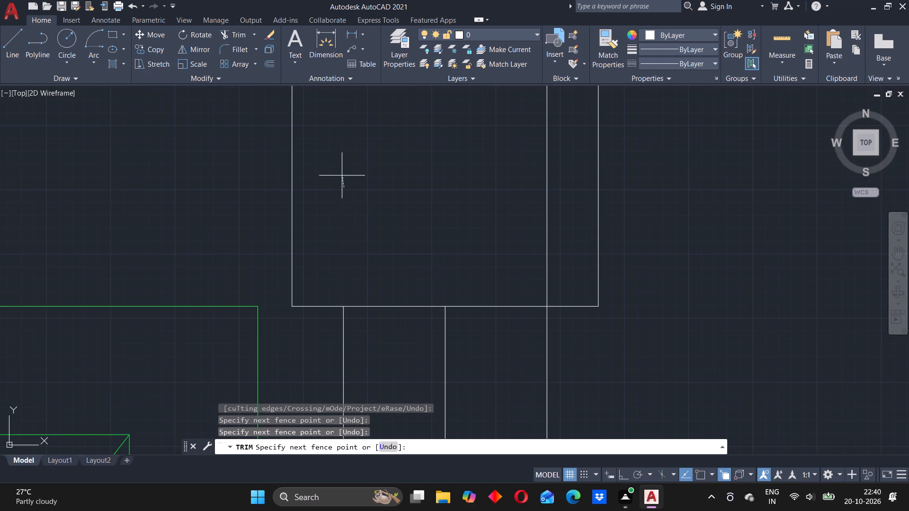
scroll(342, 176, up, 4)
click(346, 184)
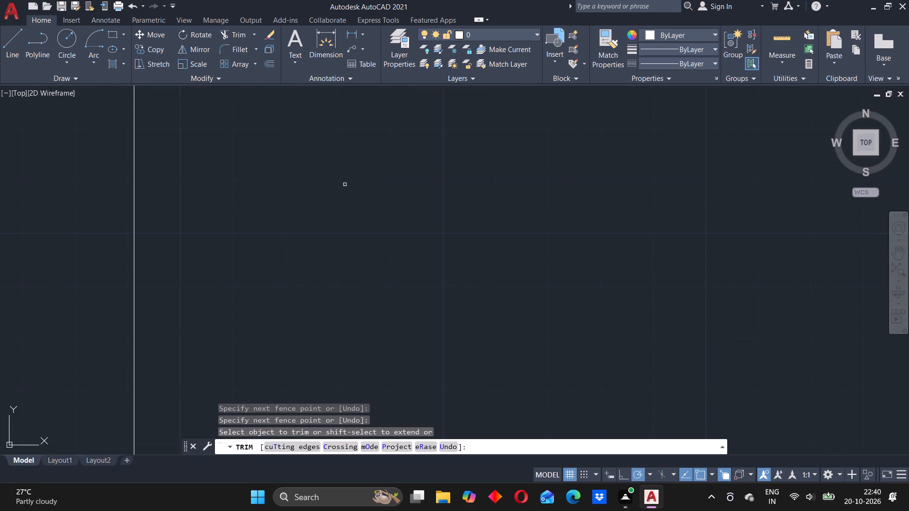
click(345, 185)
key(Escape)
drag(324, 174, 344, 178)
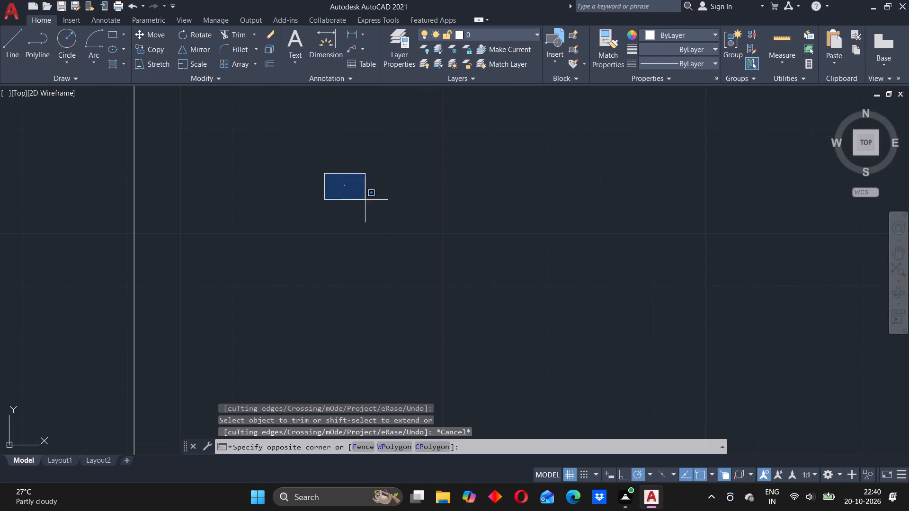
click(365, 201)
key(Delete)
Trim the vertical line on the east side of the door column where it crosses the cap.
scroll(366, 200, down, 5)
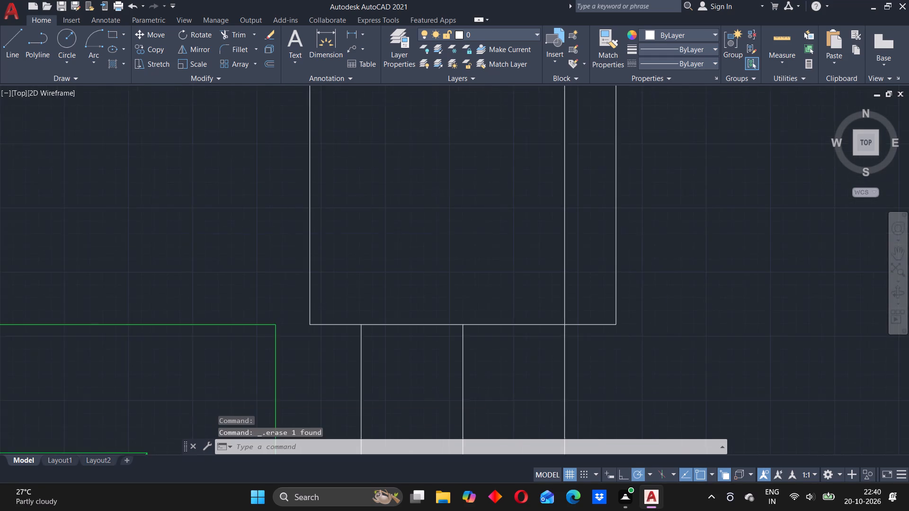
scroll(366, 200, down, 2)
middle_drag(488, 226, 443, 228)
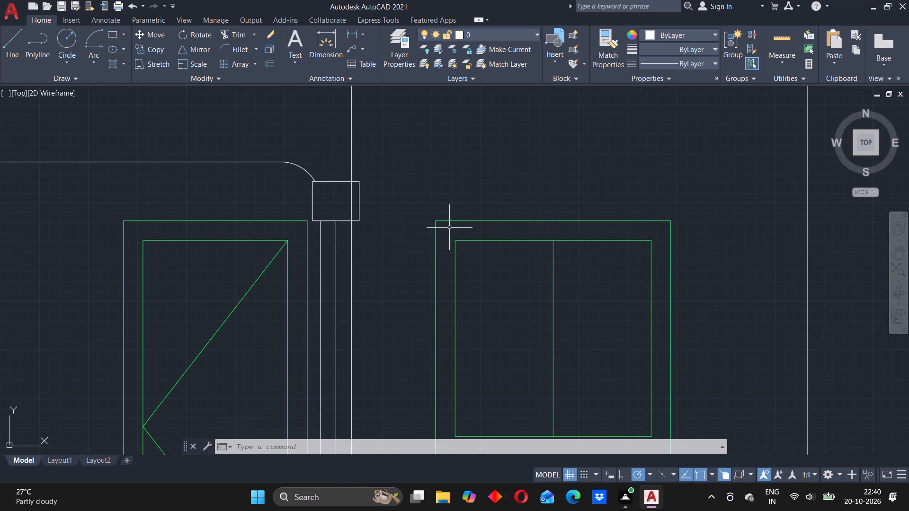
scroll(455, 225, down, 2)
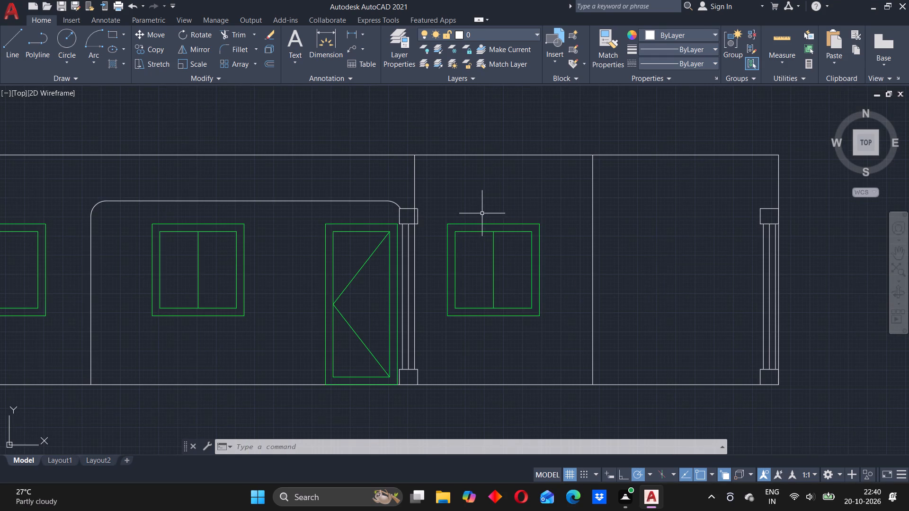
scroll(481, 213, down, 1)
middle_drag(487, 216, 342, 218)
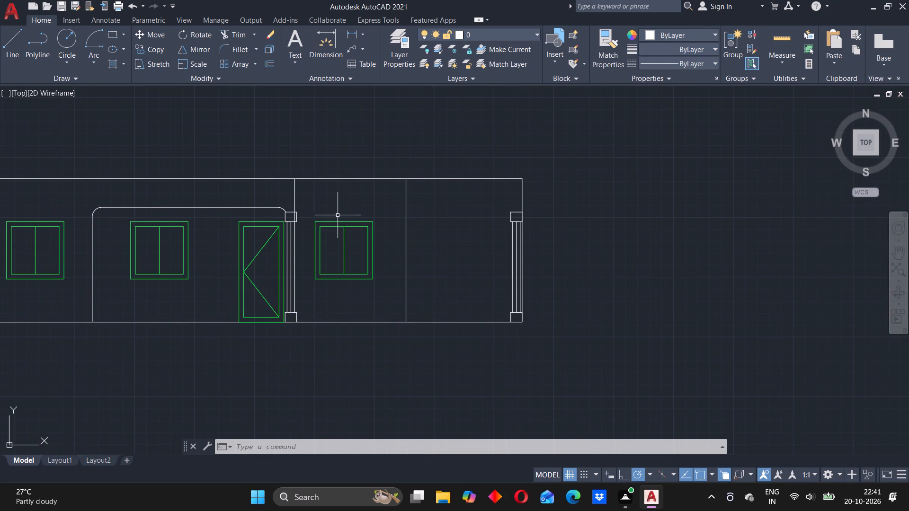
middle_drag(338, 215, 325, 215)
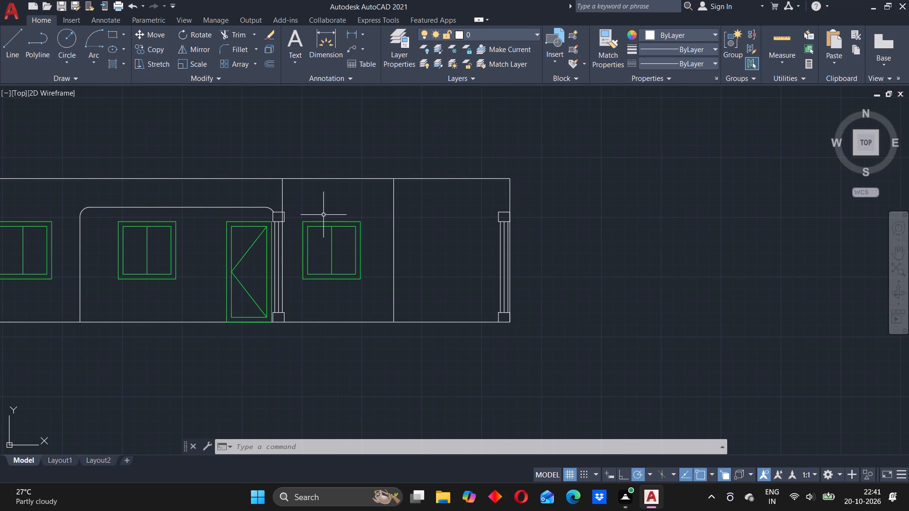
scroll(229, 218, up, 1)
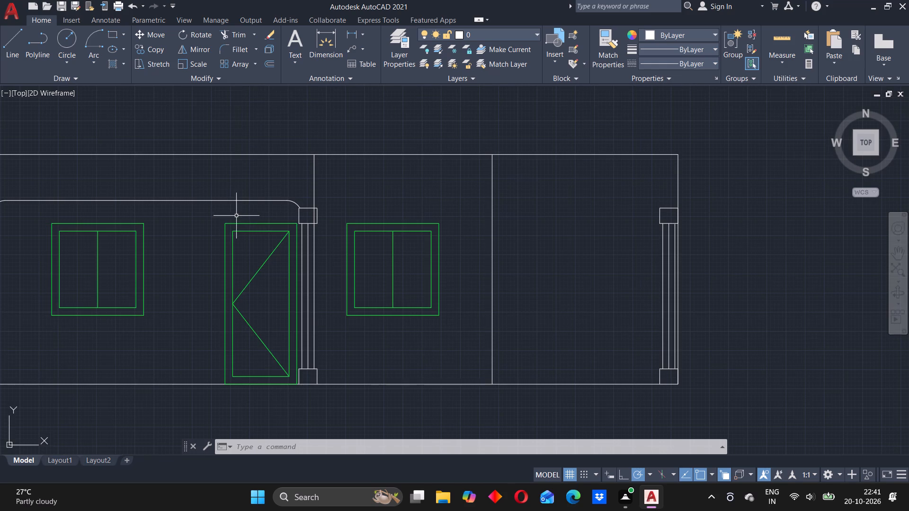
text(TR)
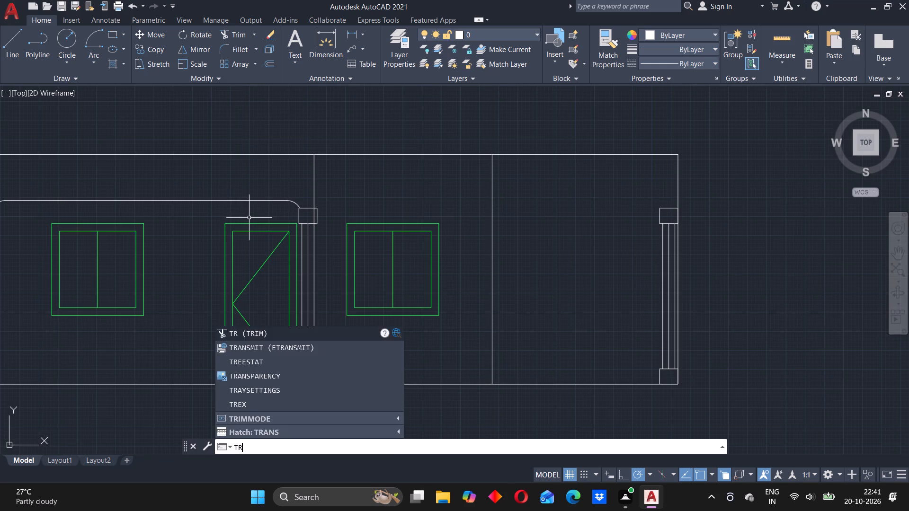
key(Return)
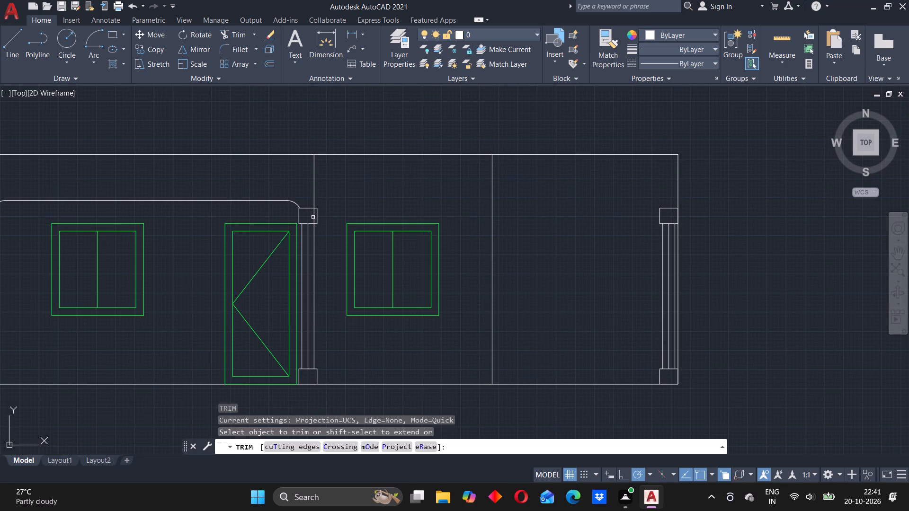
click(313, 217)
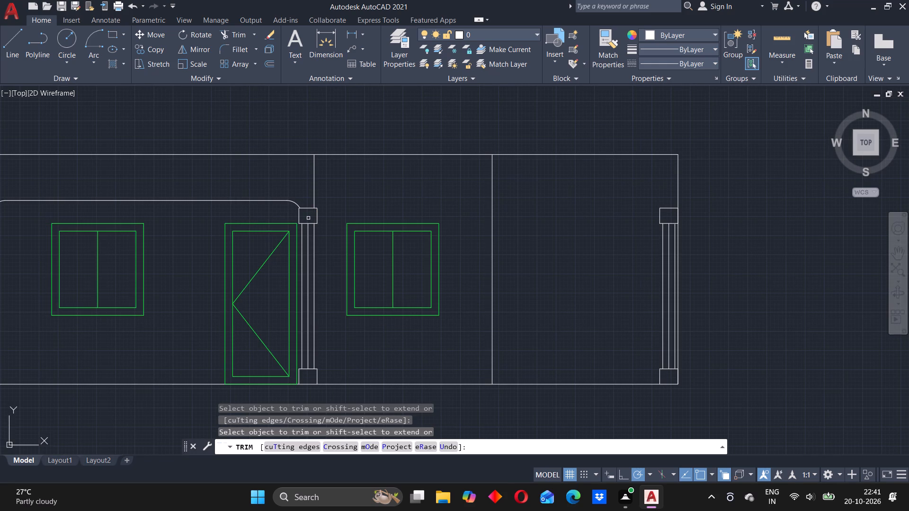
key(Escape)
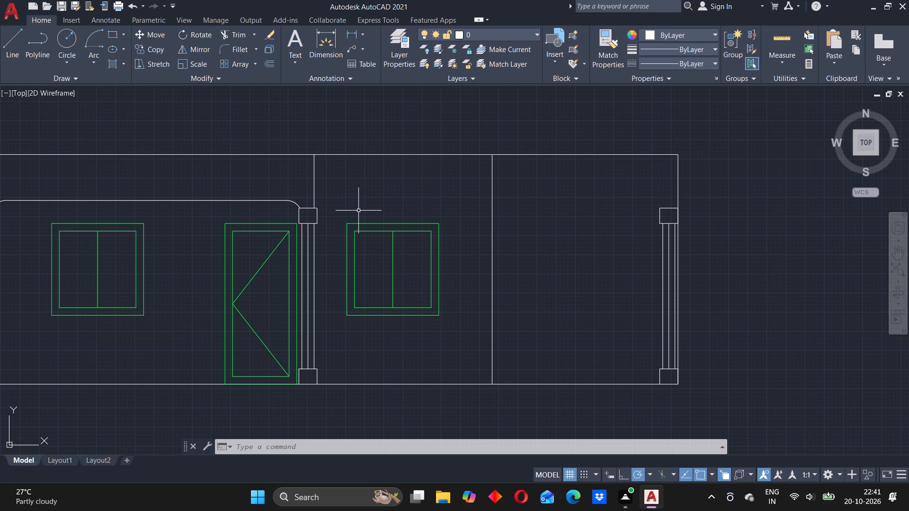
Move the whole first-floor elevation by its bottom west corner onto the top west corner of the ground-floor elevation.
scroll(377, 205, down, 1)
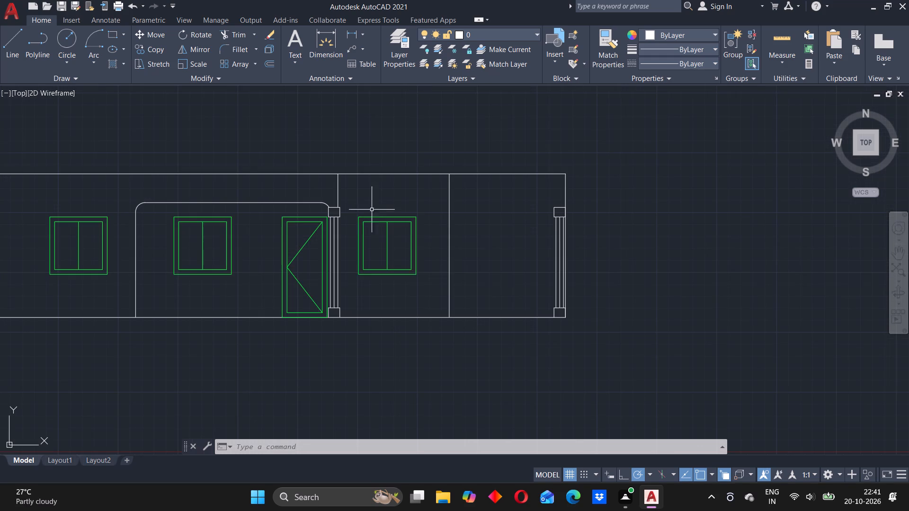
scroll(352, 218, down, 3)
middle_drag(281, 236, 353, 237)
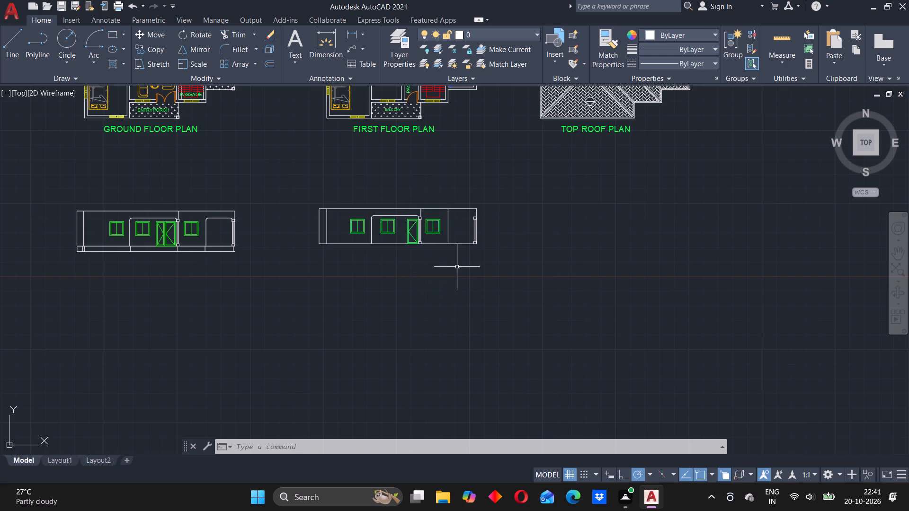
drag(288, 191, 294, 190)
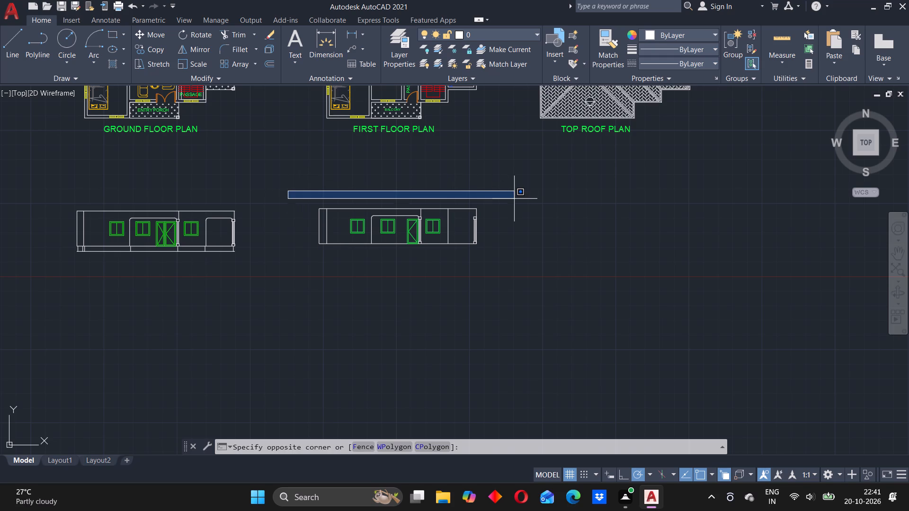
click(502, 264)
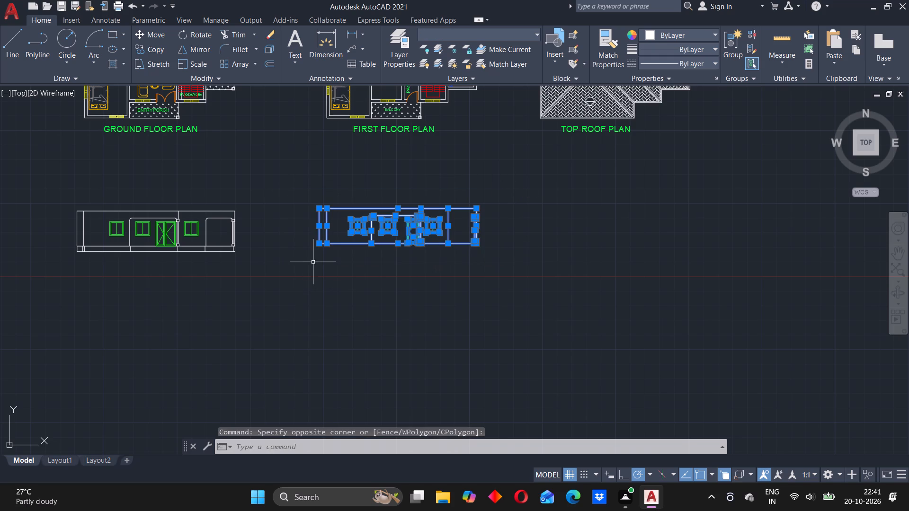
key(m)
key(Return)
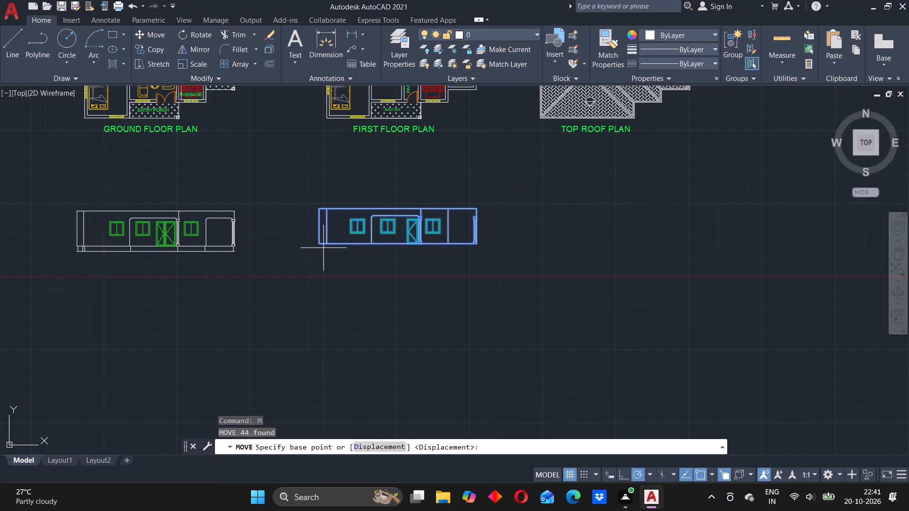
scroll(323, 246, up, 2)
click(312, 242)
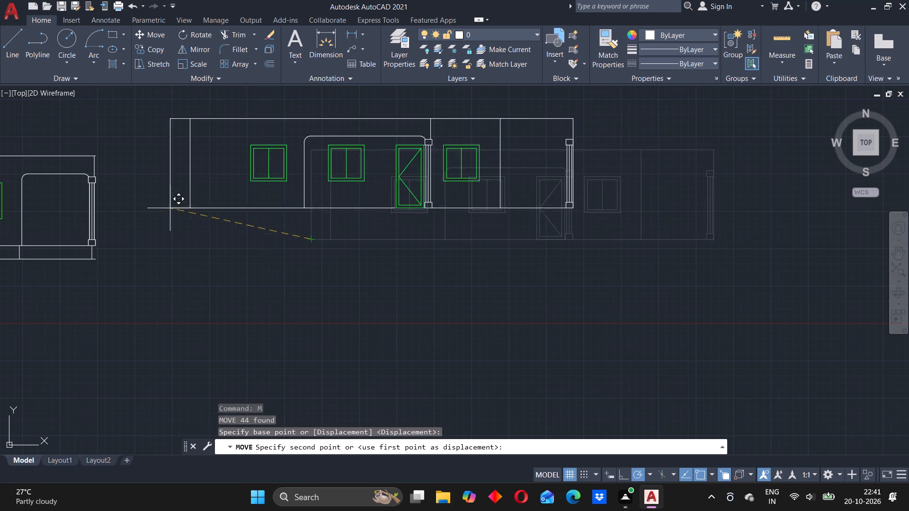
scroll(170, 207, down, 5)
middle_drag(125, 205, 214, 220)
scroll(217, 218, up, 2)
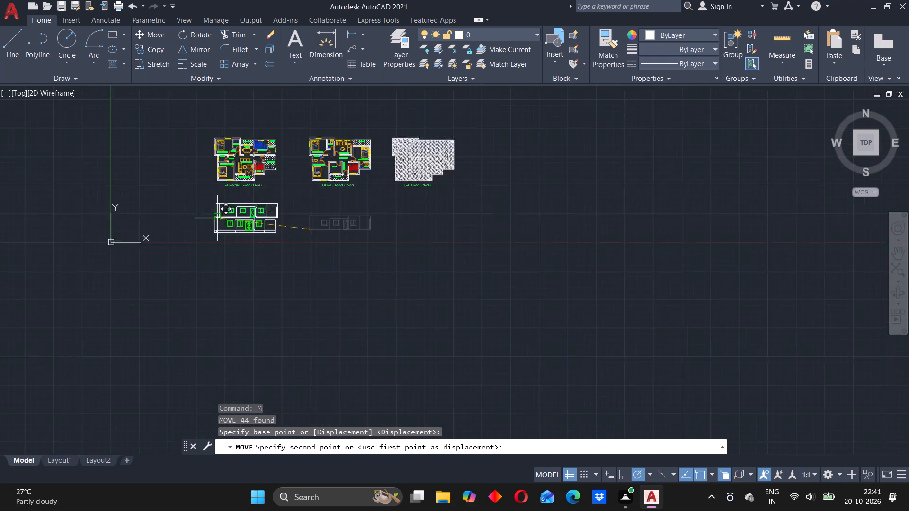
scroll(217, 218, up, 4)
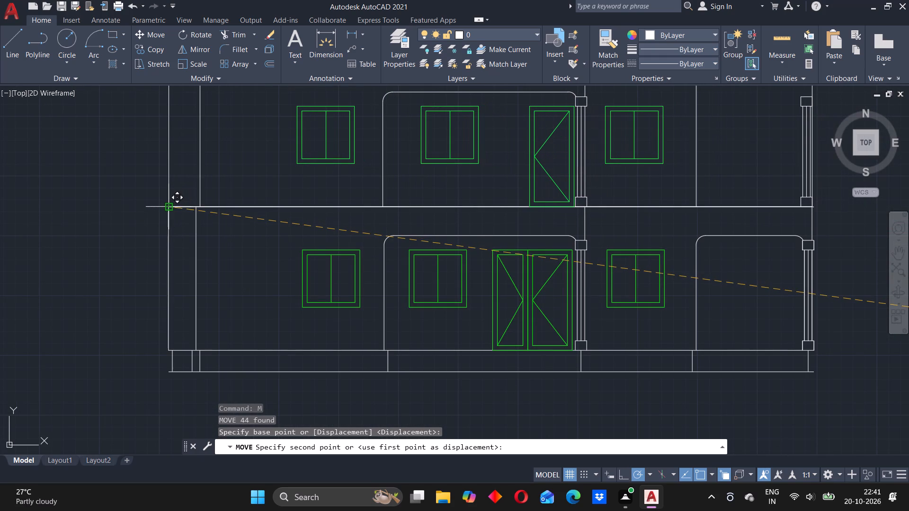
click(167, 207)
Trim the overhang of the line between the two floors beyond the elevation's east edge.
scroll(151, 195, down, 2)
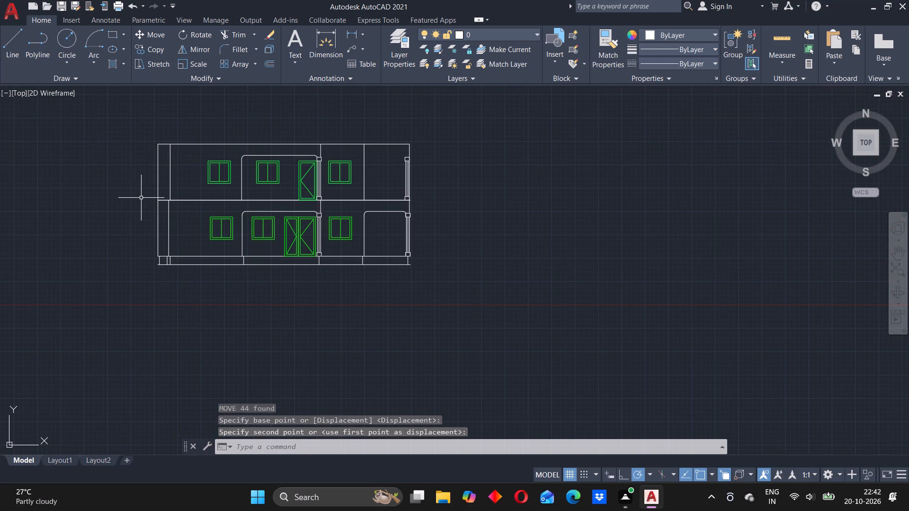
scroll(402, 204, up, 2)
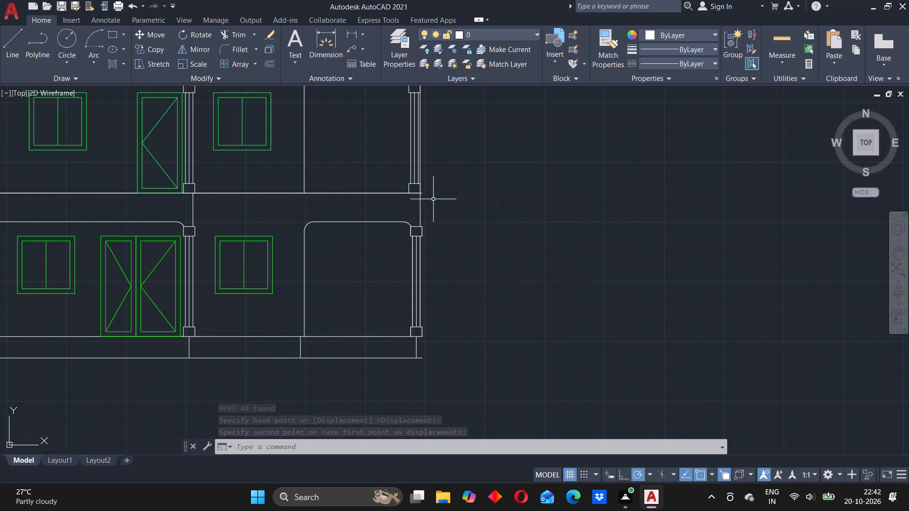
scroll(433, 198, up, 2)
scroll(402, 189, down, 4)
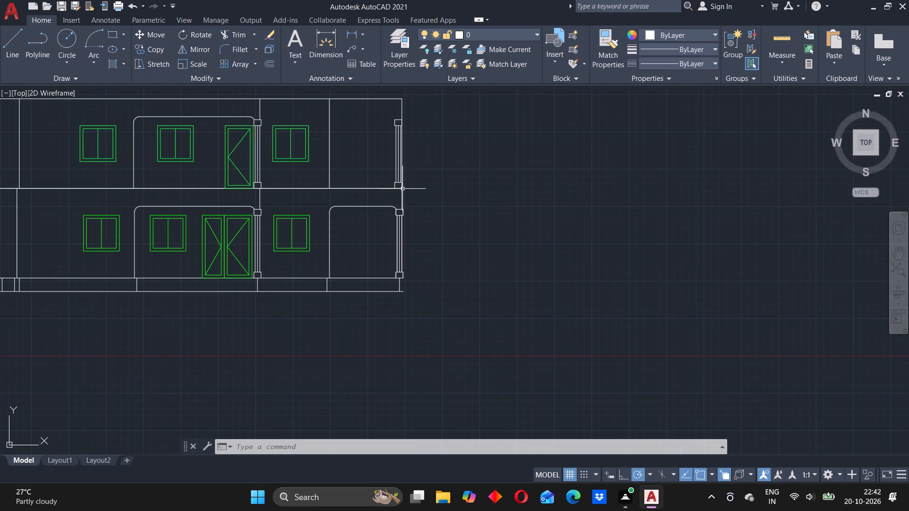
scroll(403, 189, up, 3)
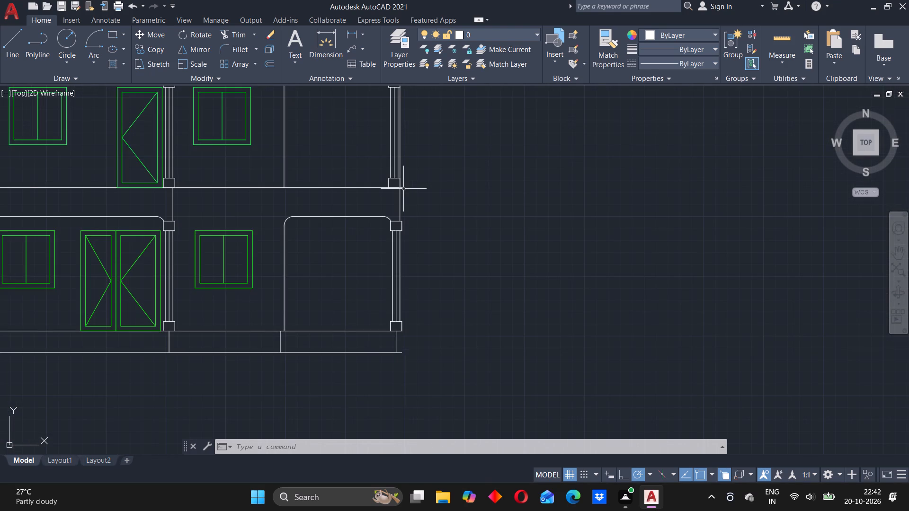
text(TR)
key(Return)
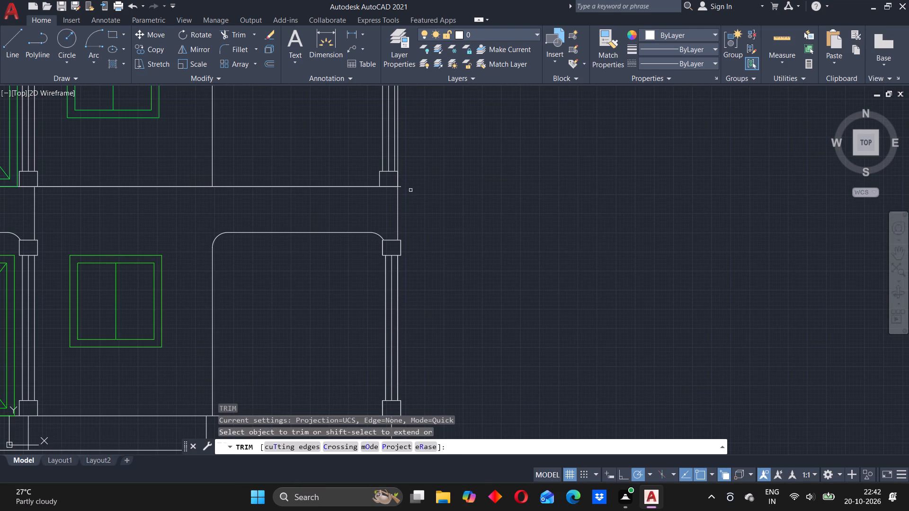
click(401, 188)
scroll(259, 190, down, 3)
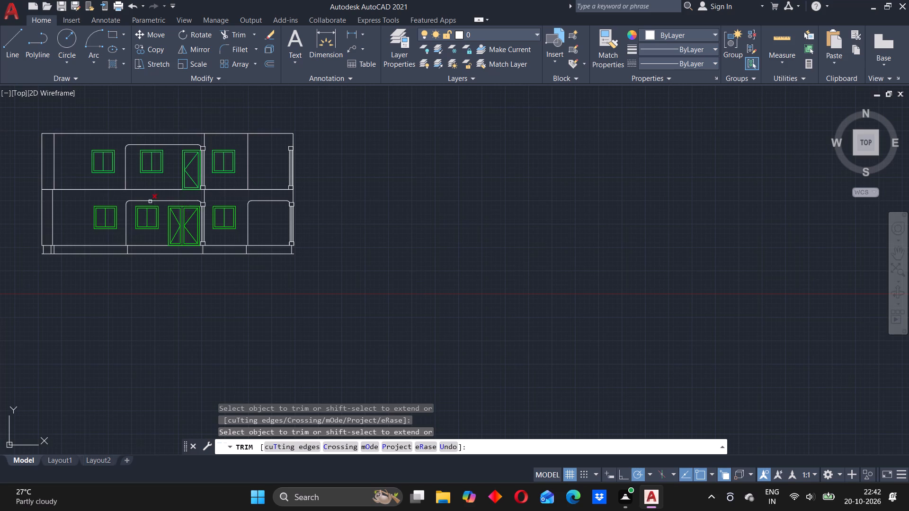
middle_drag(102, 192, 264, 211)
key(Escape)
Extend the ground floor's inner vertical line near the west end up through the first floor to the top line.
text(EX)
key(Return)
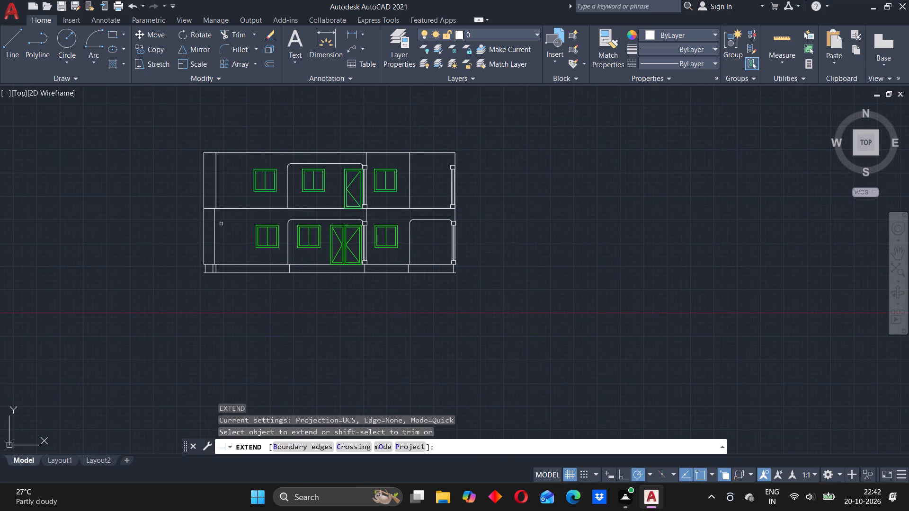
click(214, 226)
key(Escape)
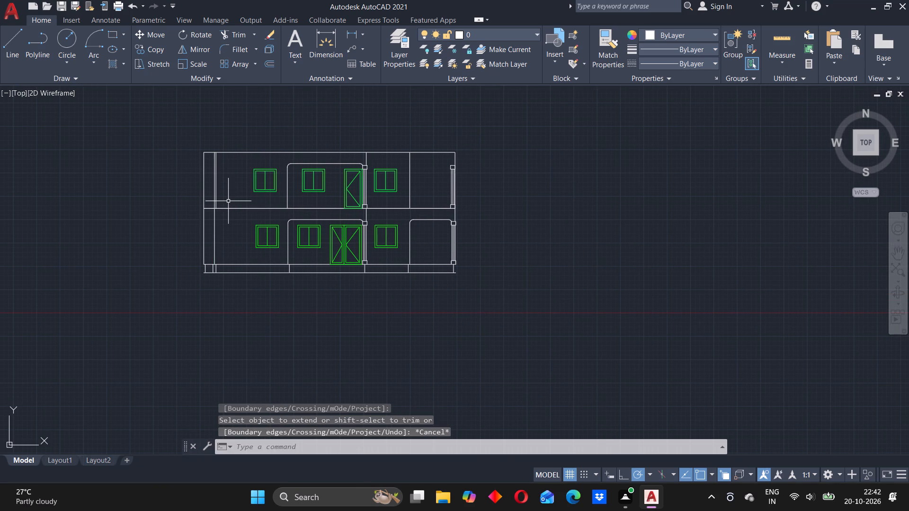
Trim away the surplus vertical line beside the extended inner wall line near the first floor's west end.
text(TR)
key(Return)
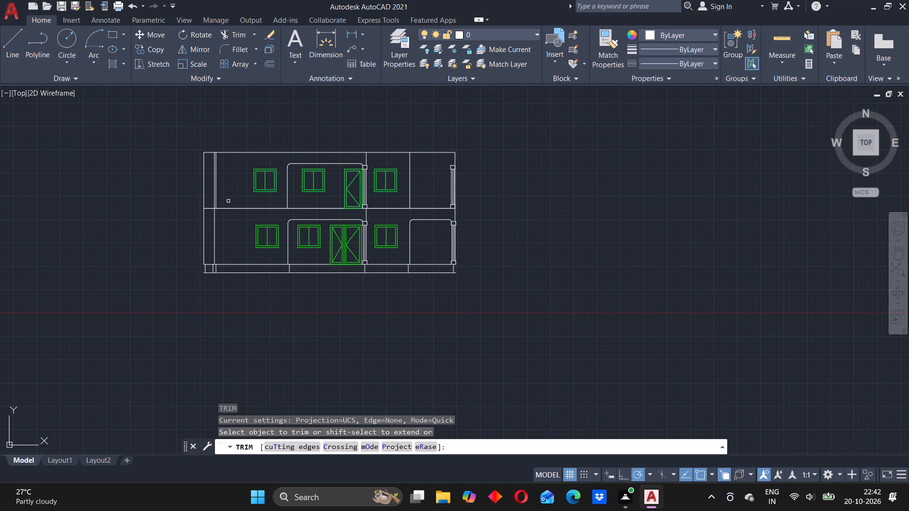
scroll(225, 200, up, 2)
click(201, 214)
scroll(234, 189, down, 1)
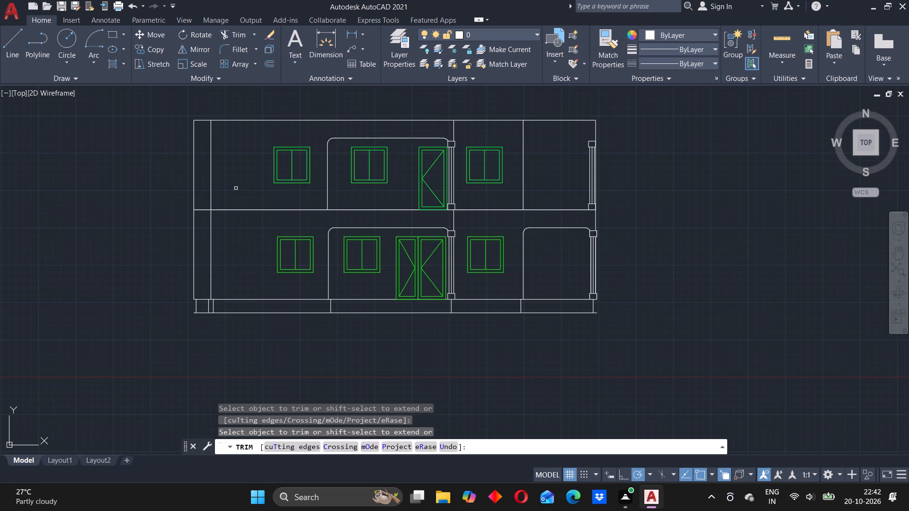
Trim away both overlapping floor-division lines between the door column and the elevation's east edge.
middle_drag(420, 183, 299, 160)
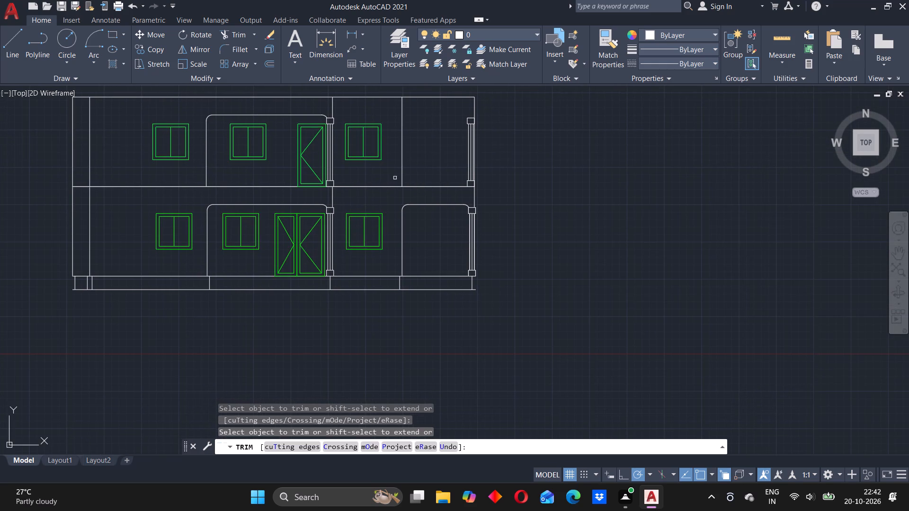
click(425, 187)
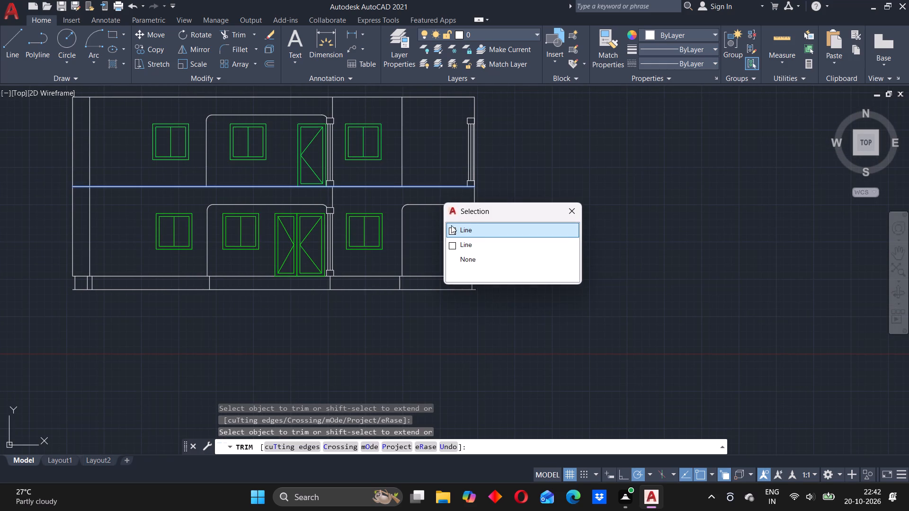
click(452, 227)
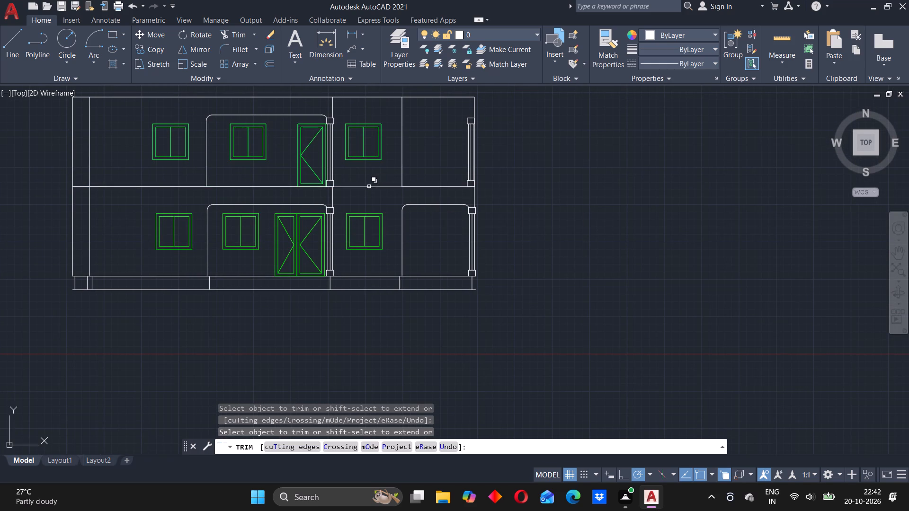
click(369, 186)
click(396, 229)
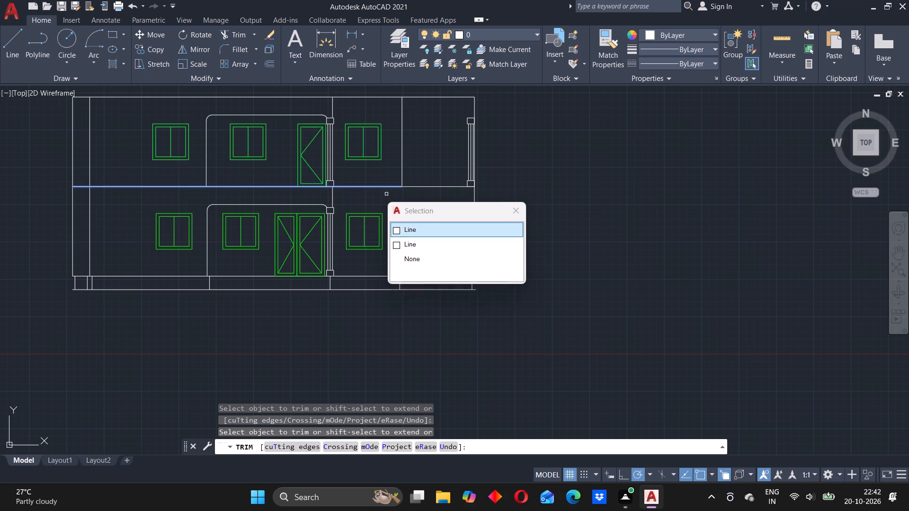
click(398, 230)
key(Escape)
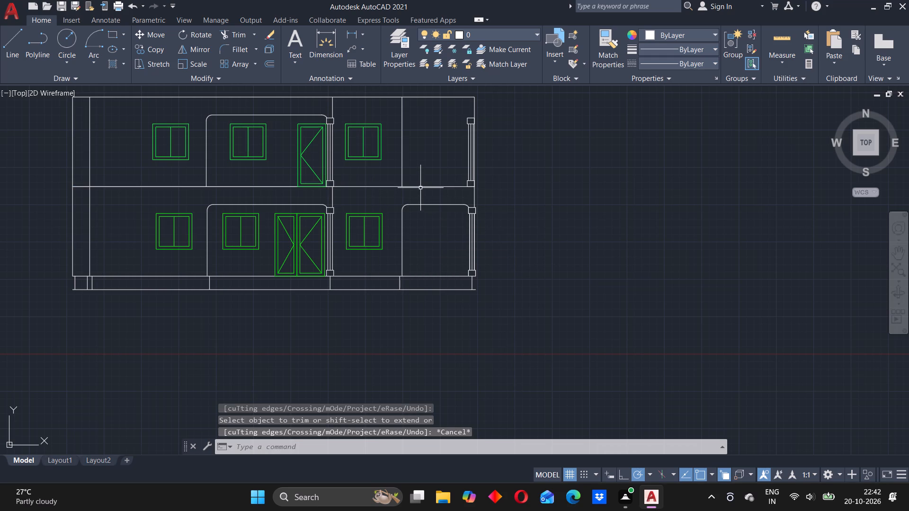
text(TR)
key(Return)
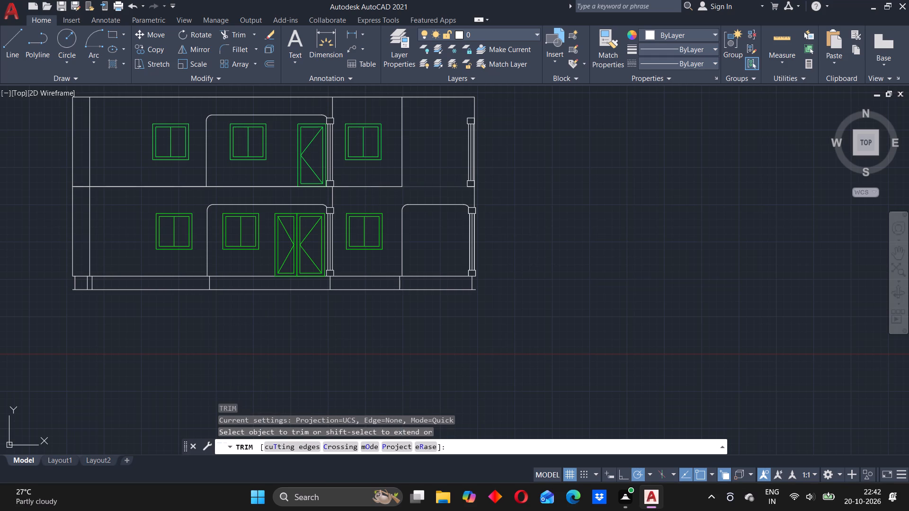
click(412, 187)
click(367, 186)
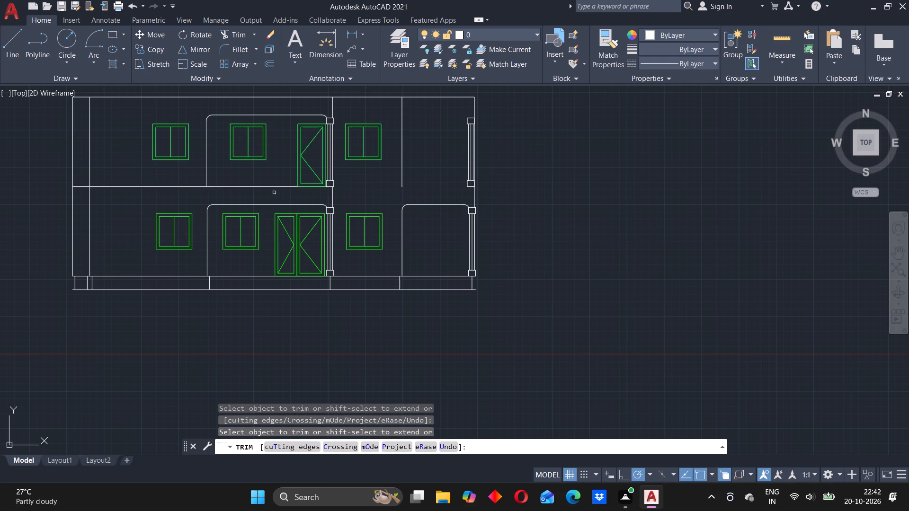
Trim away the remaining overlapping floor-division lines from the door column to the elevation's west edge.
click(268, 186)
click(295, 229)
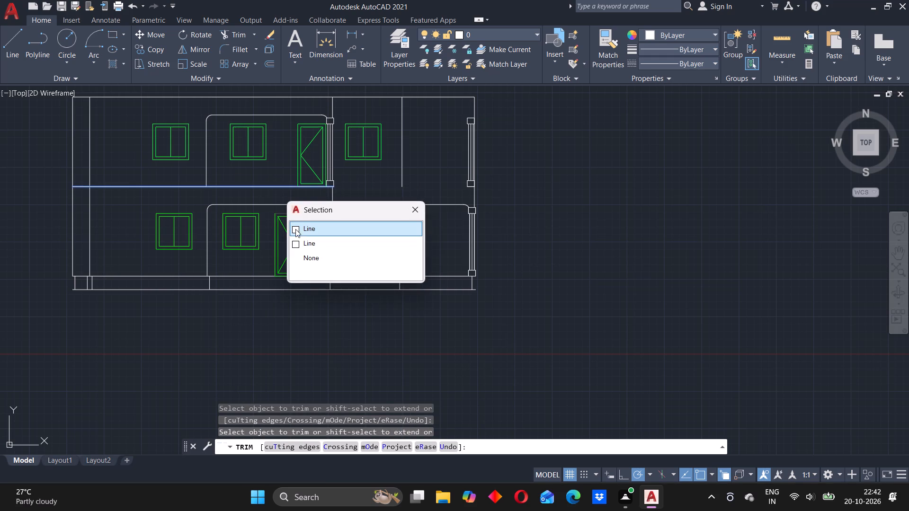
click(242, 185)
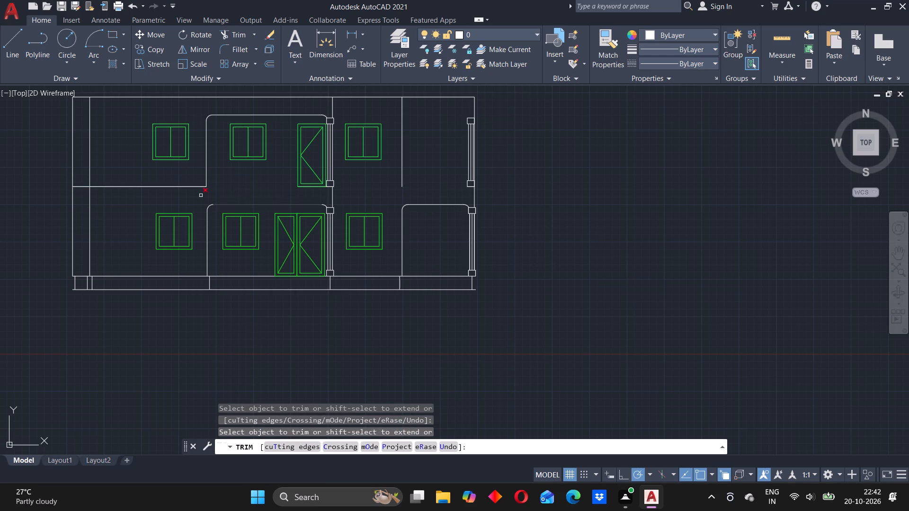
click(181, 186)
click(207, 222)
click(165, 187)
middle_drag(154, 188, 174, 190)
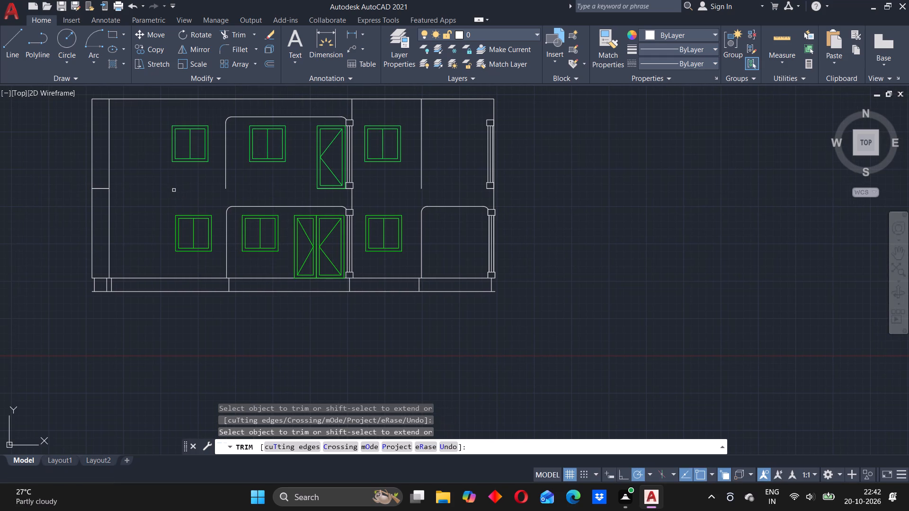
click(97, 189)
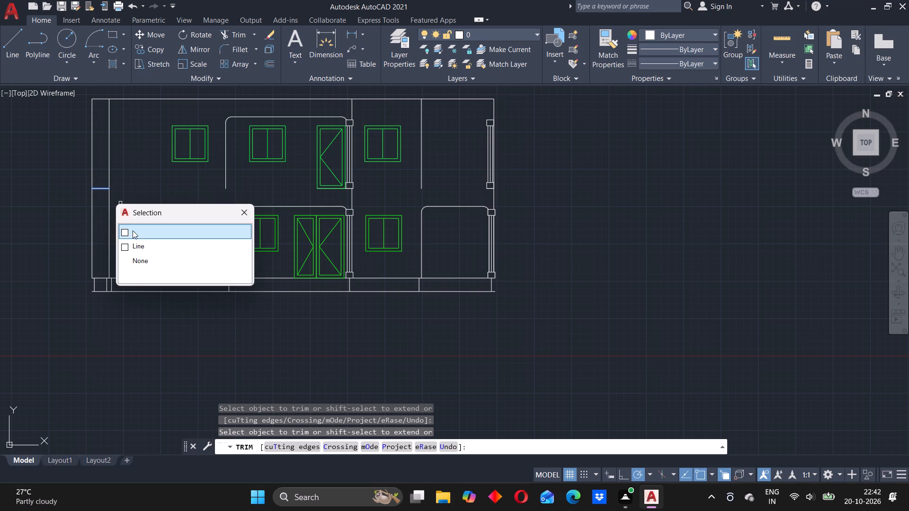
click(121, 234)
click(96, 189)
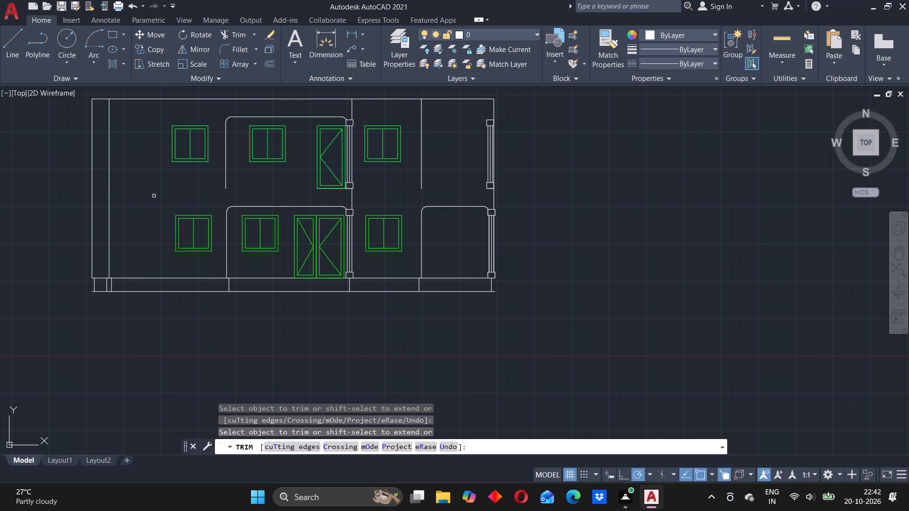
key(Escape)
Draw a line closing the bottom of the first-floor balcony opening, from its west vertical line to the door column base.
key(l)
key(Return)
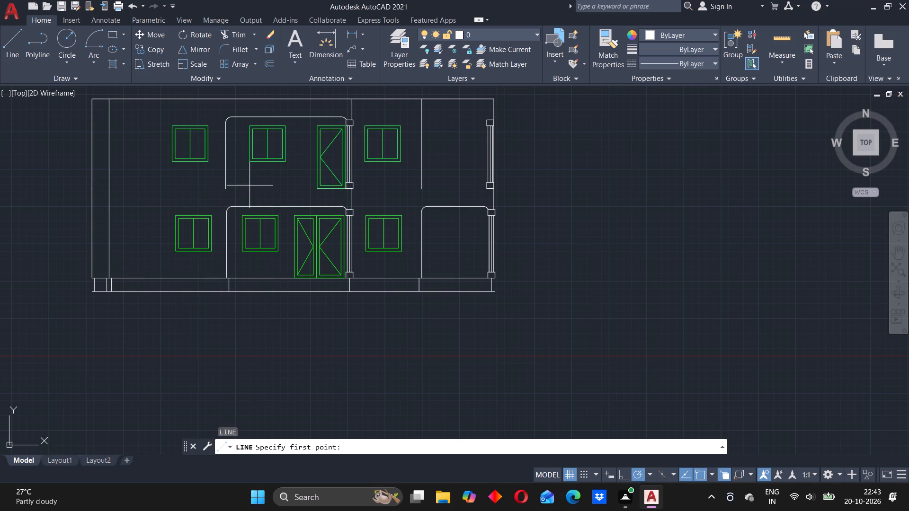
click(223, 190)
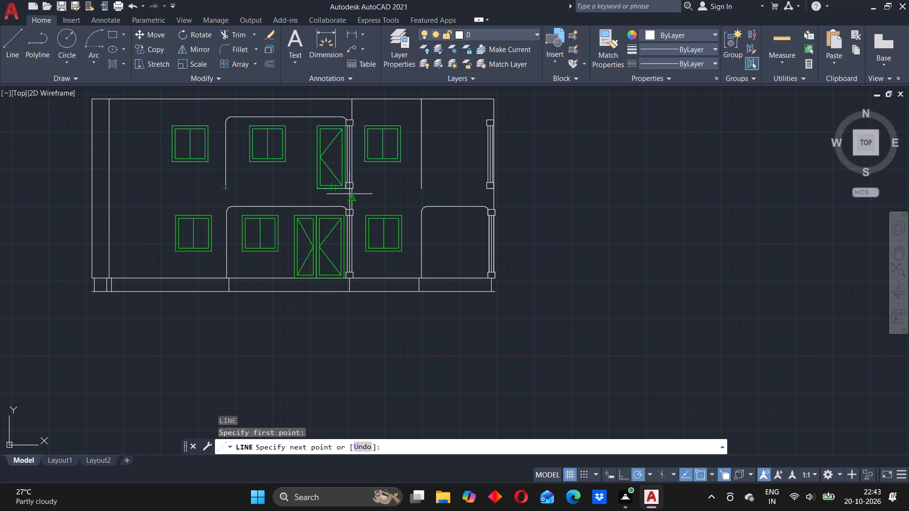
scroll(349, 194, down, 2)
scroll(347, 194, up, 5)
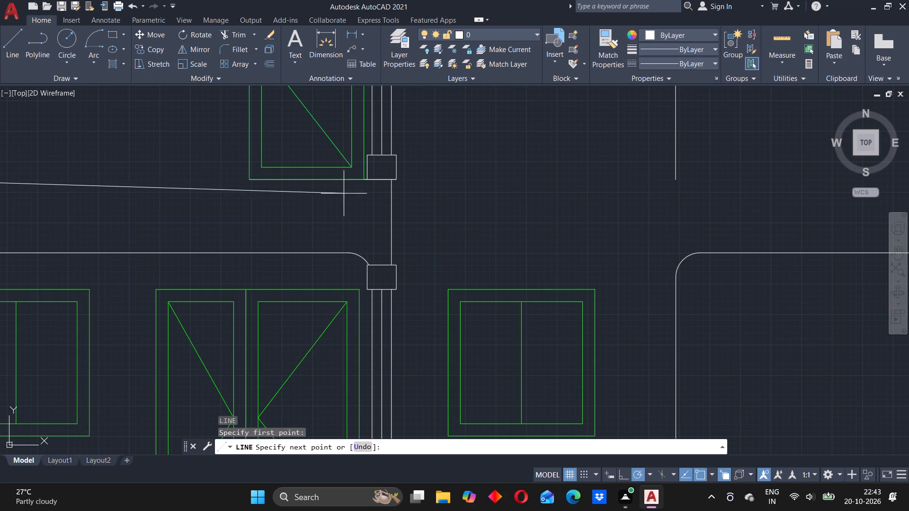
click(368, 183)
key(Escape)
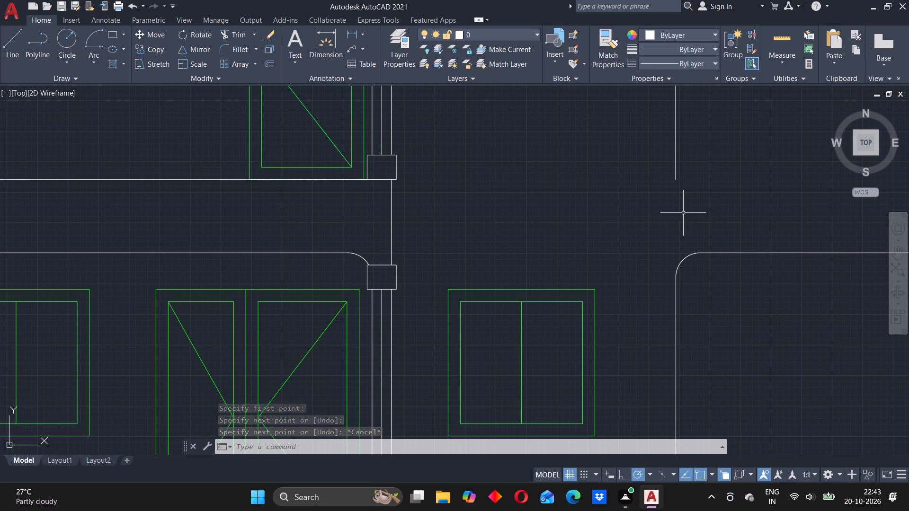
Extend the first floor's inner vertical line near the east end down to the ground-floor base line.
scroll(683, 213, up, 2)
scroll(655, 220, down, 2)
text(EX)
key(Return)
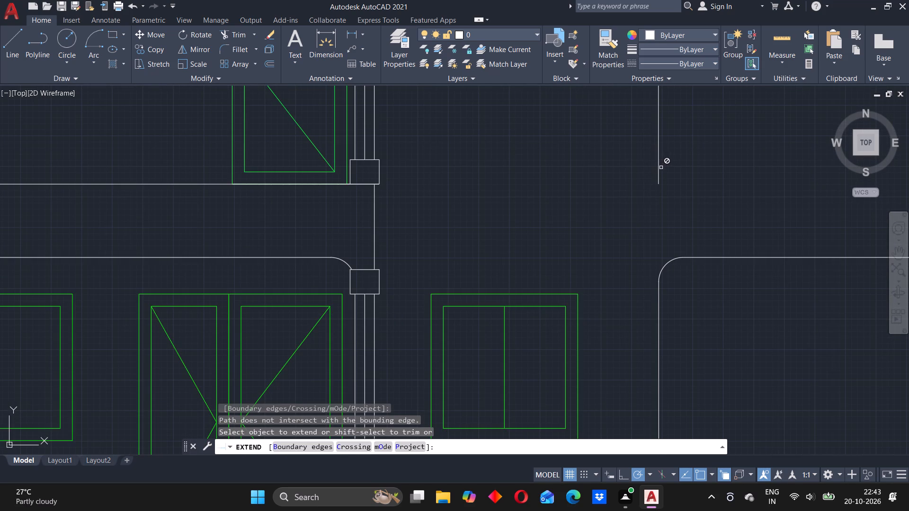
scroll(604, 197, down, 2)
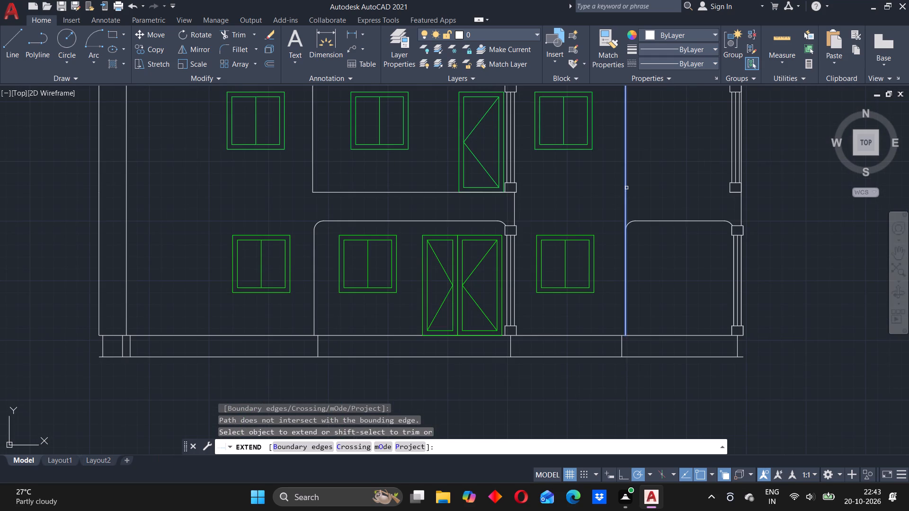
click(626, 188)
key(Escape)
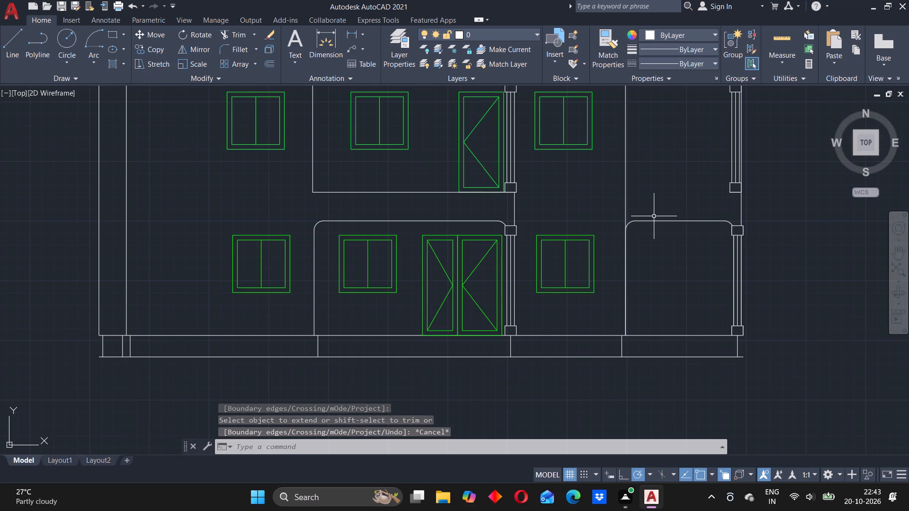
Delete the first-floor column with its cap and base at the elevation's east edge.
scroll(650, 216, down, 2)
middle_drag(652, 202, 485, 226)
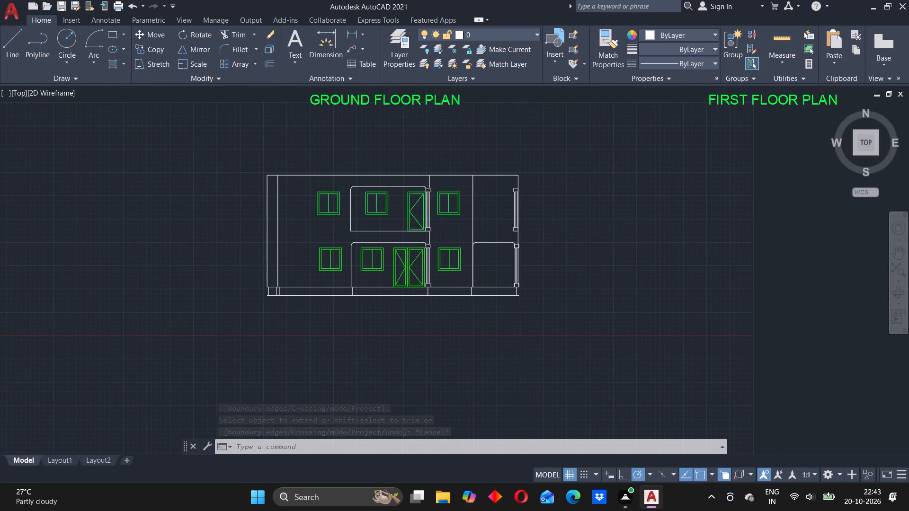
scroll(510, 214, up, 2)
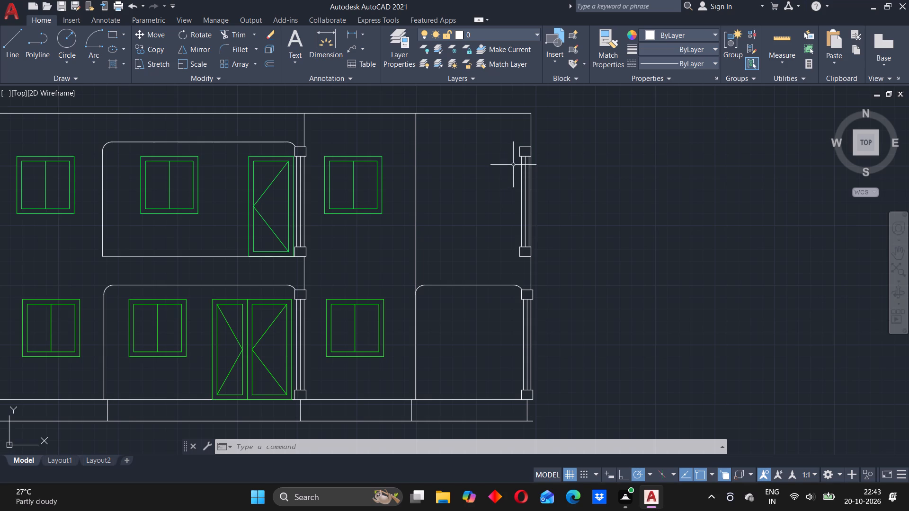
click(511, 142)
click(579, 267)
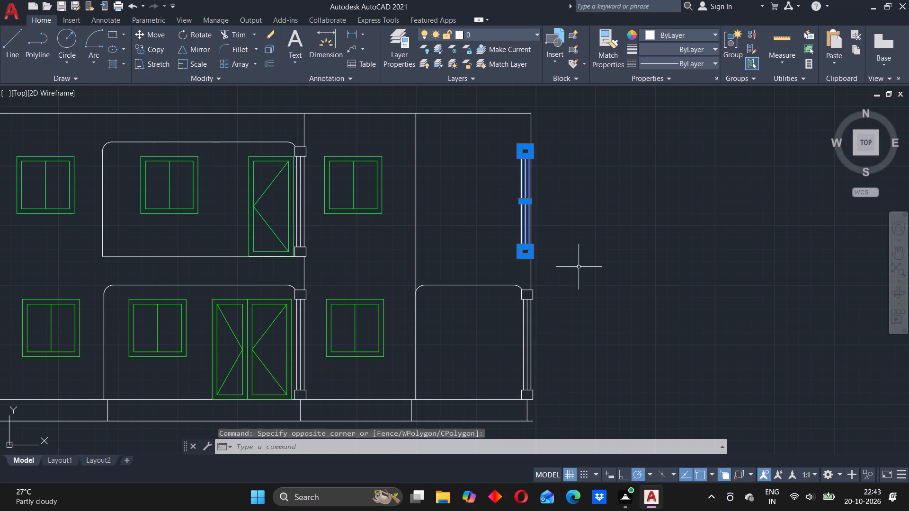
key(Delete)
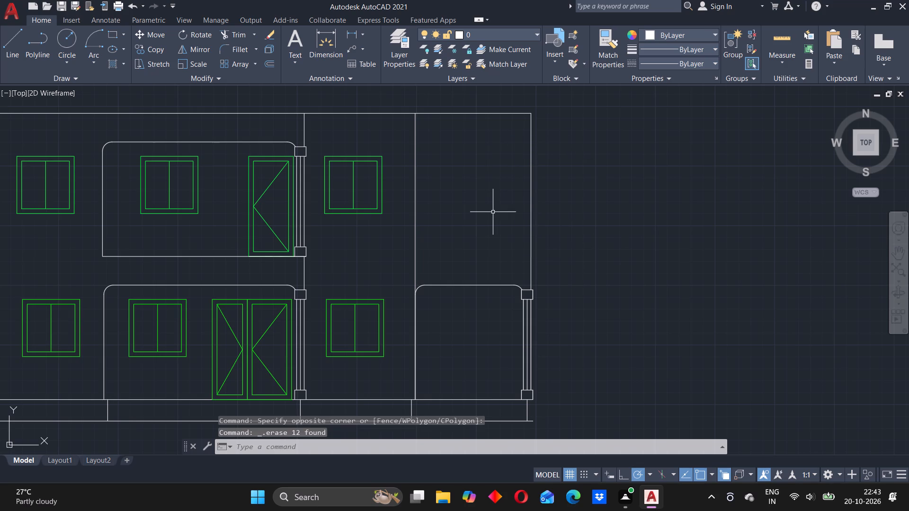
Offset the elevation's top line upward by 150, and offset the resulting line upward by another 150.
scroll(486, 203, down, 2)
middle_drag(484, 208, 524, 221)
scroll(410, 231, down, 1)
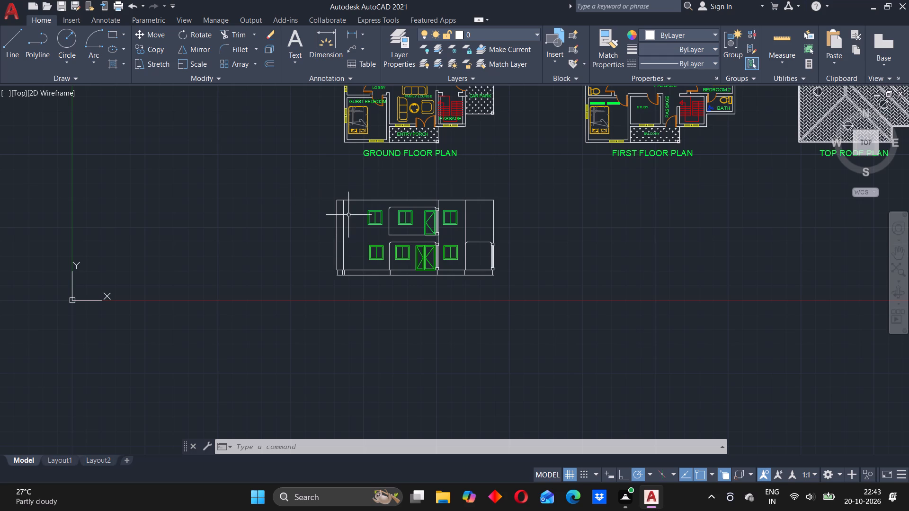
key(o)
key(Return)
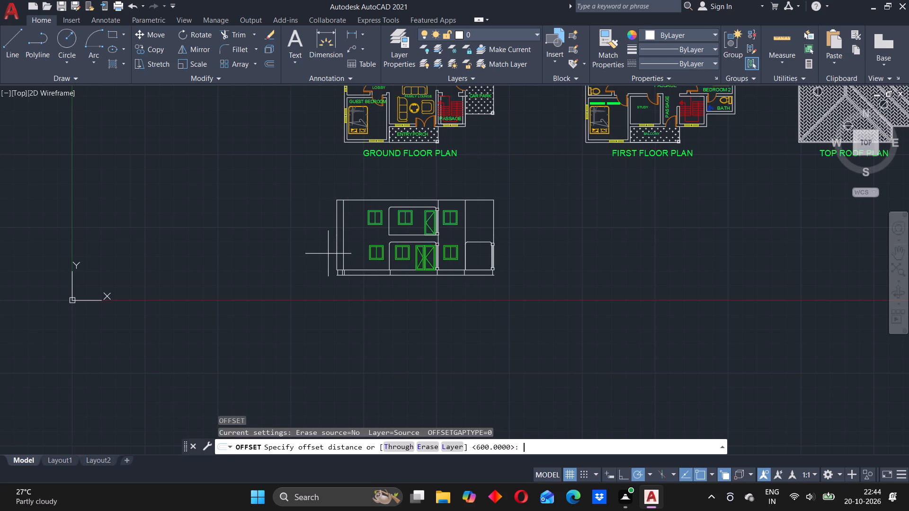
text(150)
key(Return)
scroll(366, 222, up, 1)
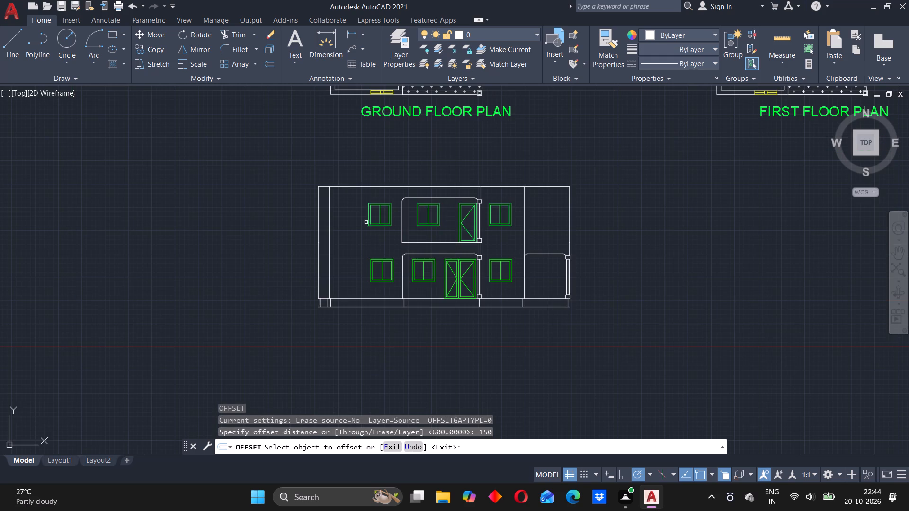
click(342, 187)
click(350, 168)
scroll(346, 179, up, 4)
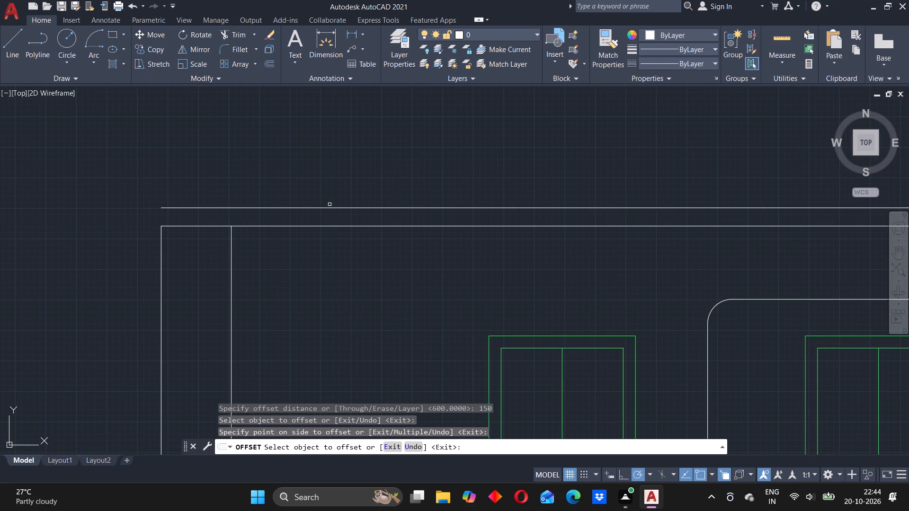
click(329, 208)
click(335, 185)
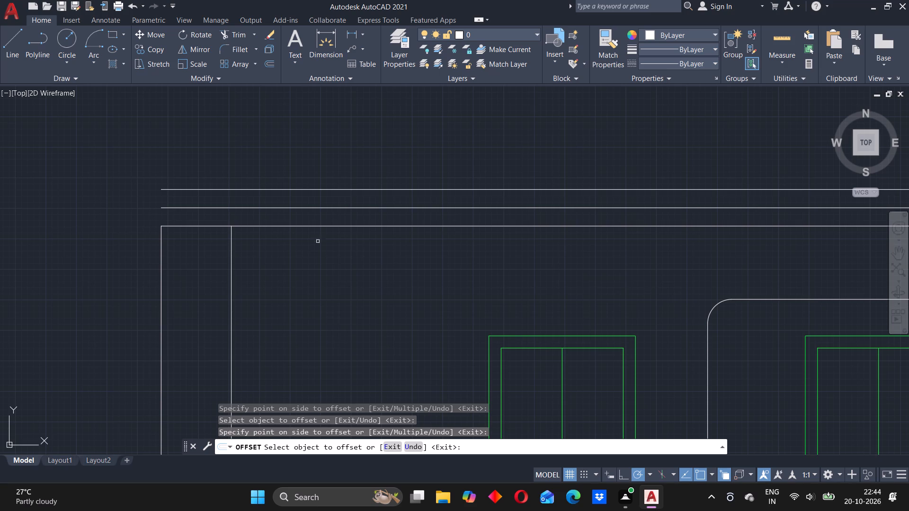
Draw a vertical line from the elevation's top east corner up past the two offset roof lines.
scroll(333, 230, down, 3)
scroll(471, 247, down, 2)
middle_drag(555, 279, 462, 273)
scroll(410, 270, up, 2)
middle_drag(407, 266, 342, 253)
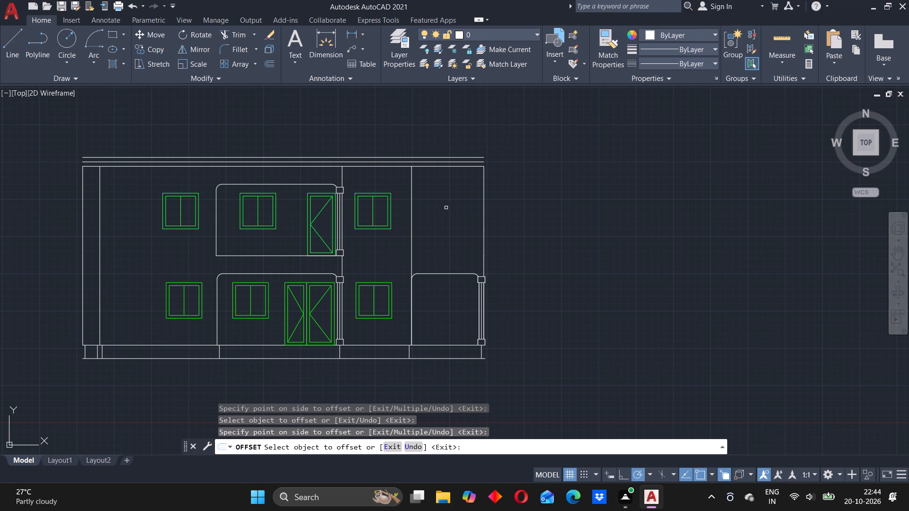
key(l)
key(Escape)
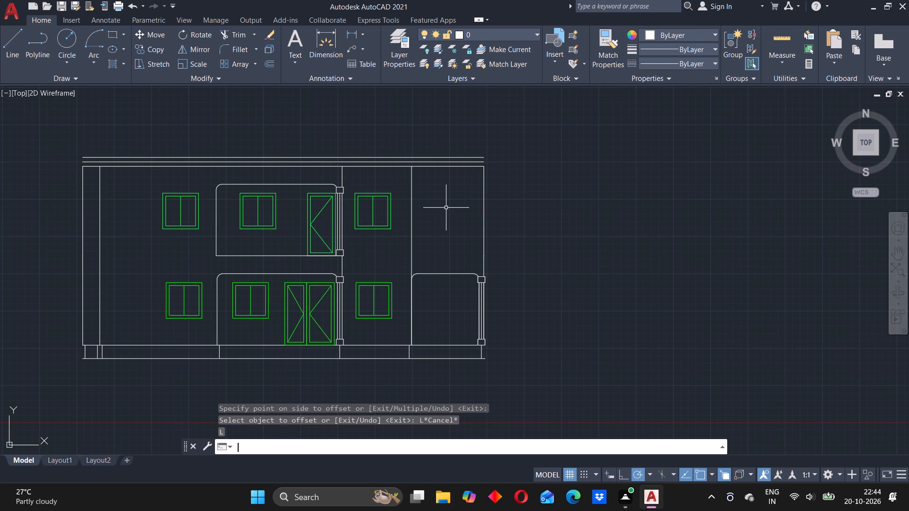
key(l)
key(Return)
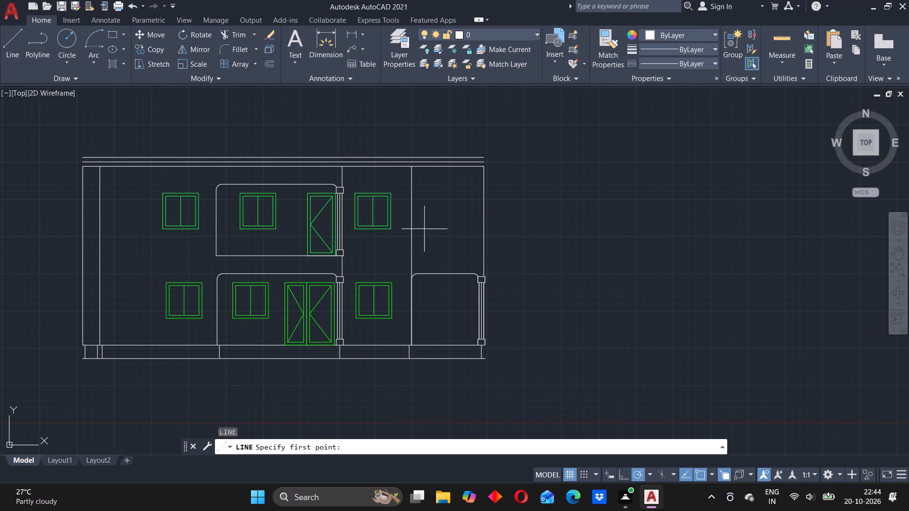
scroll(482, 167, up, 3)
click(488, 168)
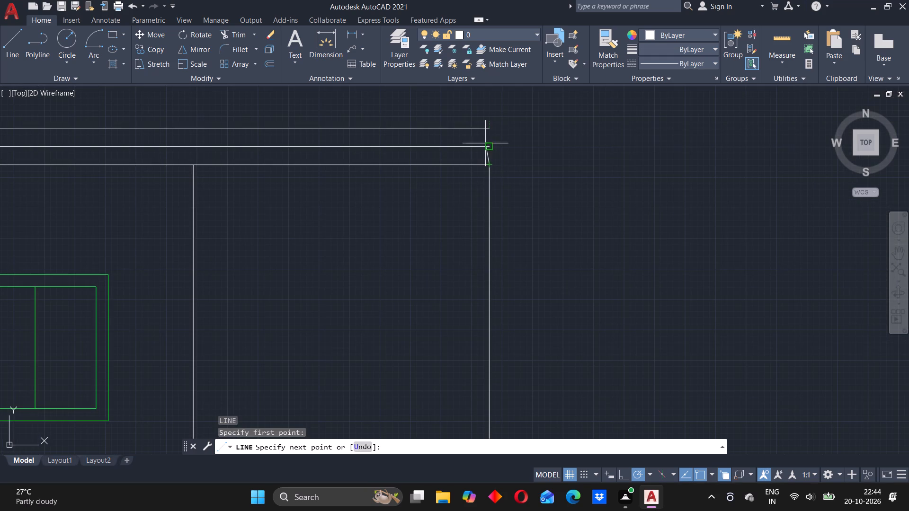
click(487, 95)
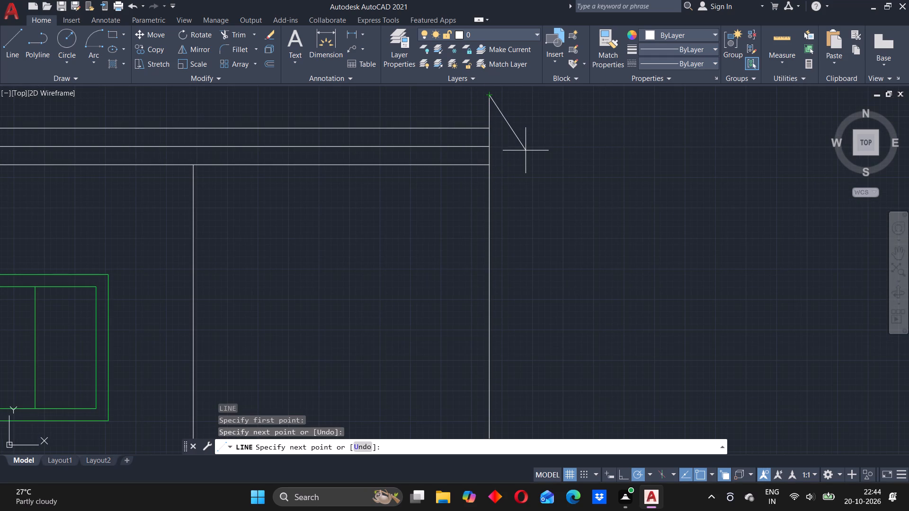
key(Escape)
Draw a vertical line from the elevation's top west corner up past the two offset roof lines.
middle_drag(266, 271, 384, 272)
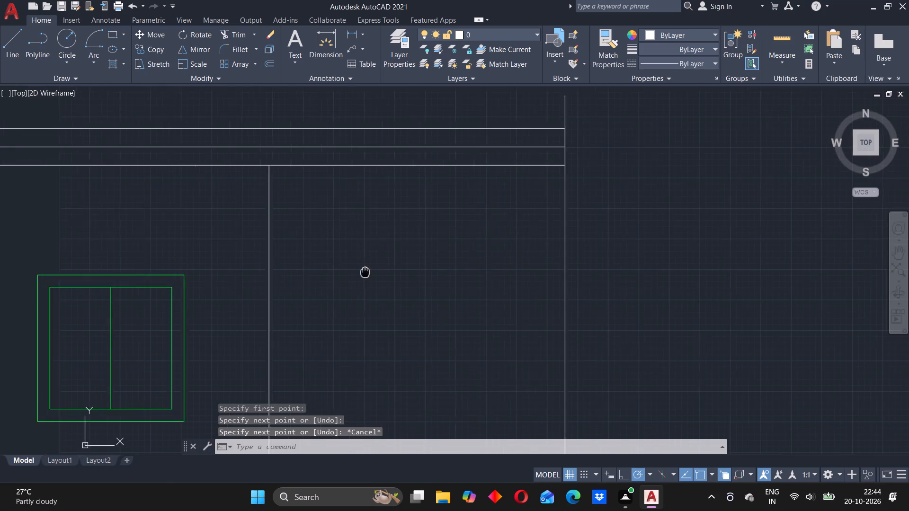
middle_drag(384, 272, 729, 340)
key(Return)
middle_drag(436, 304, 646, 218)
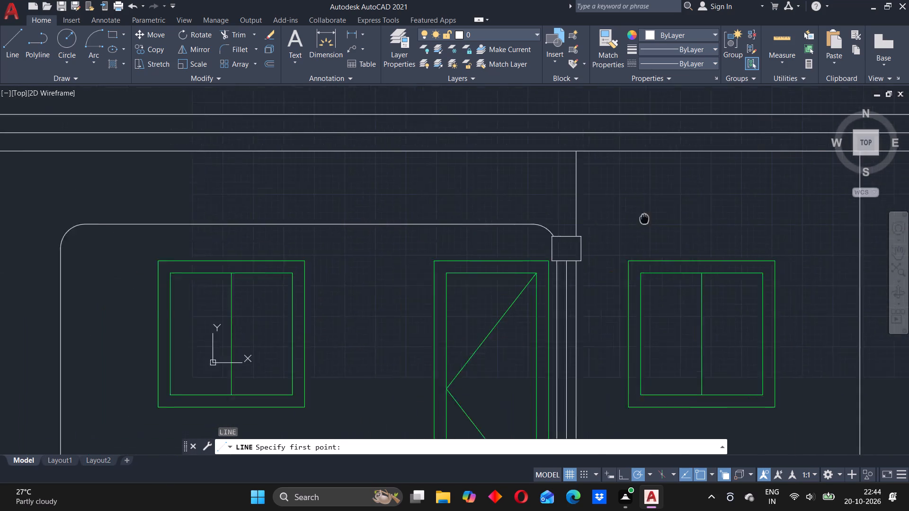
middle_drag(646, 218, 655, 214)
middle_drag(214, 250, 462, 300)
scroll(212, 245, down, 3)
middle_drag(158, 243, 338, 237)
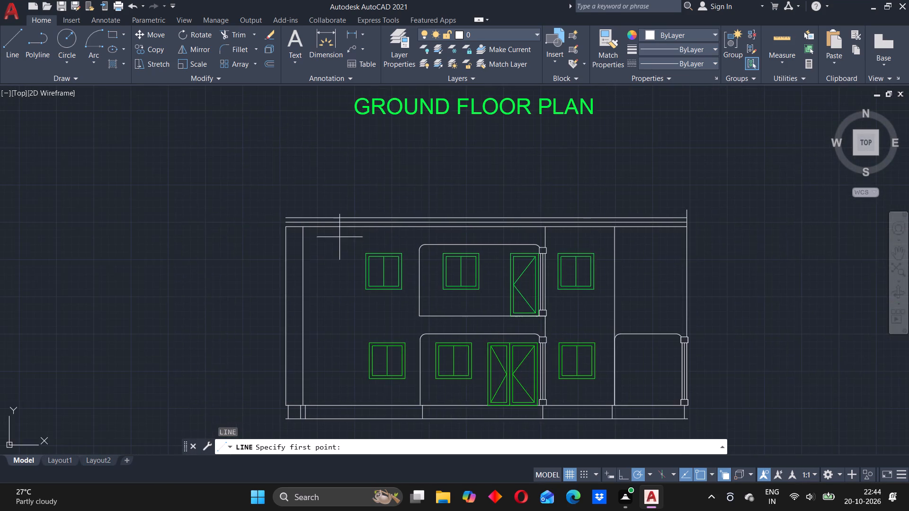
scroll(315, 243, up, 2)
click(239, 201)
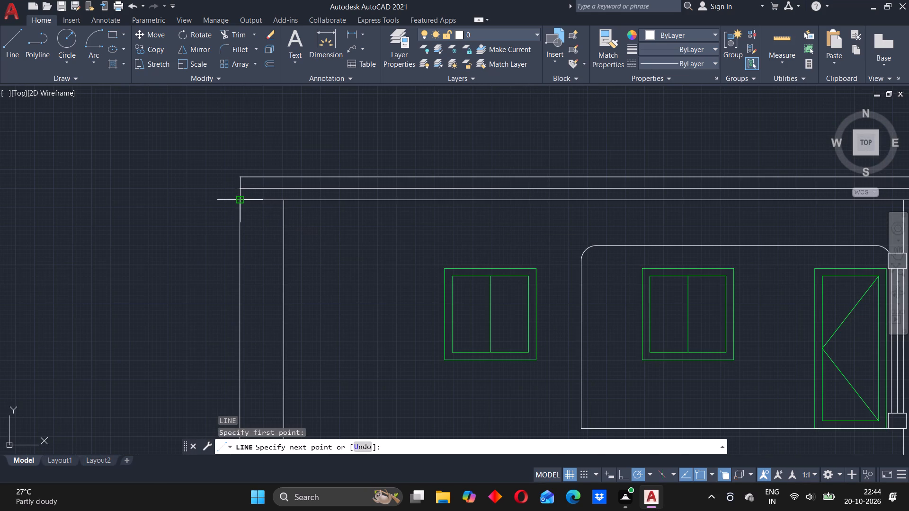
click(241, 125)
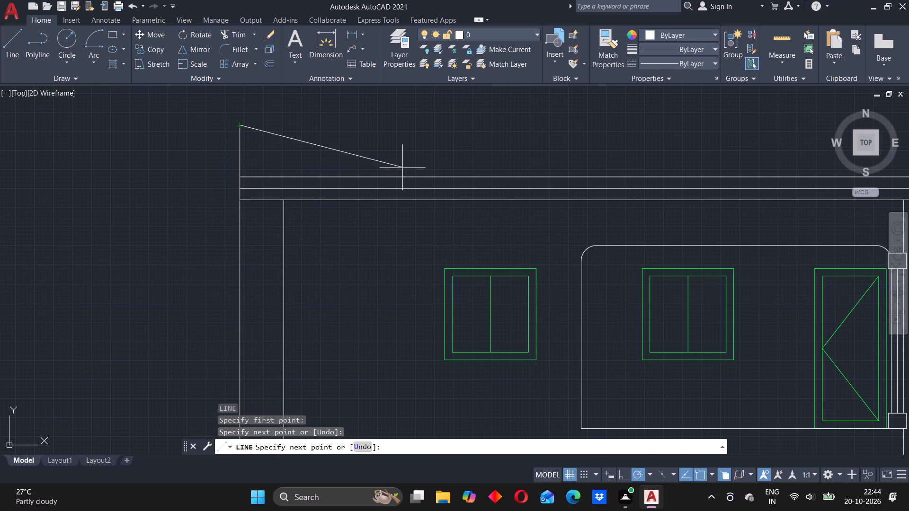
key(Escape)
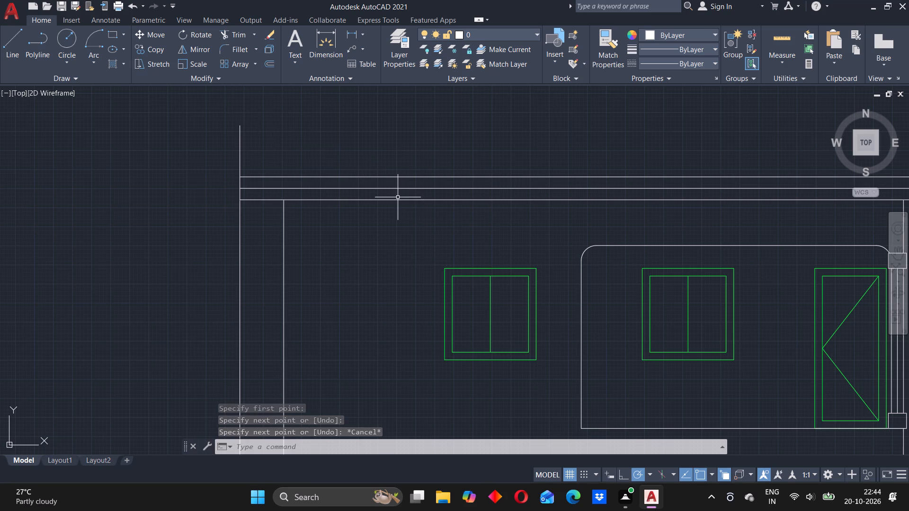
Offset the west roof vertical line outward by 150, and offset the resulting line outward by another 150.
key(o)
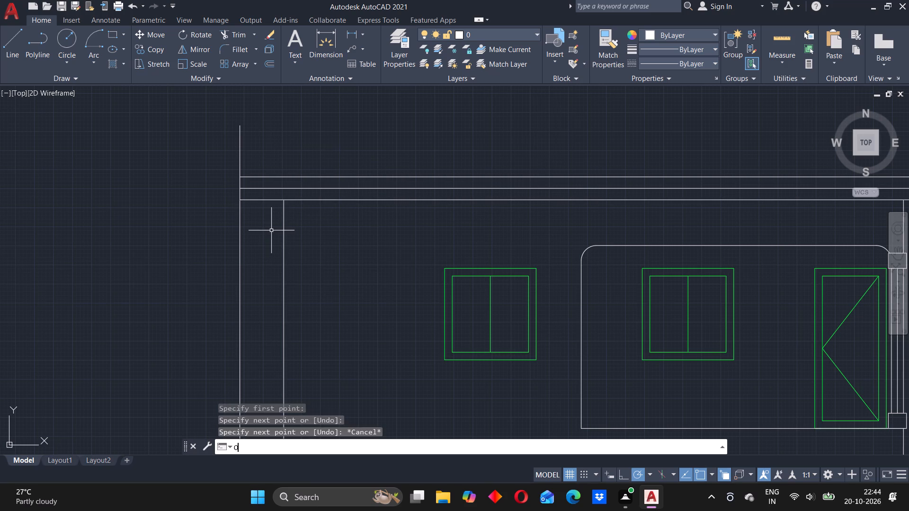
key(Return)
key(Return)
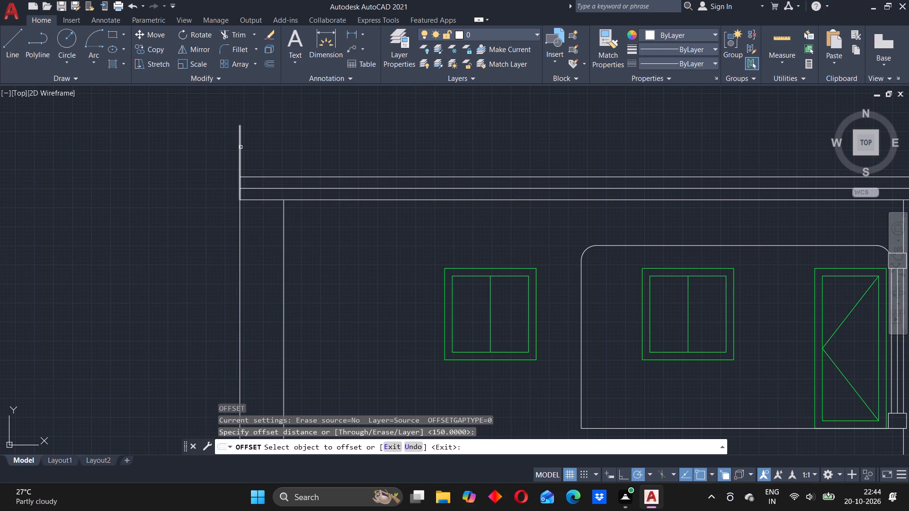
click(241, 147)
click(199, 160)
click(228, 147)
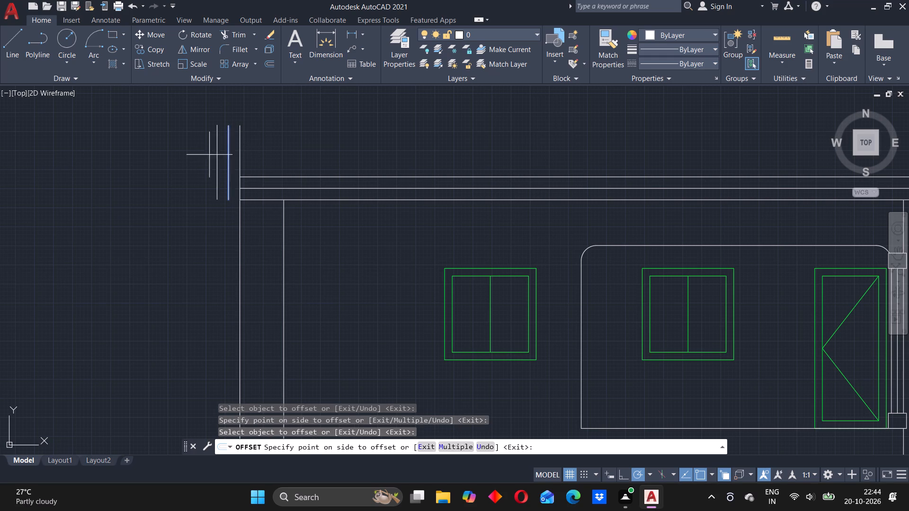
click(199, 157)
Offset the east roof vertical line outward by 150, and offset the resulting line outward by another 150.
scroll(427, 150, down, 4)
middle_drag(521, 166, 374, 206)
scroll(380, 201, up, 3)
click(496, 168)
scroll(510, 171, up, 4)
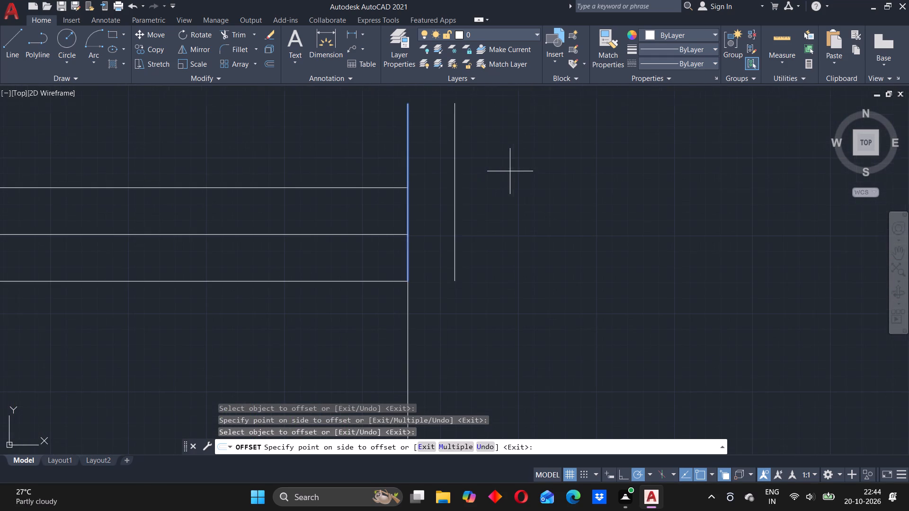
click(501, 174)
click(455, 168)
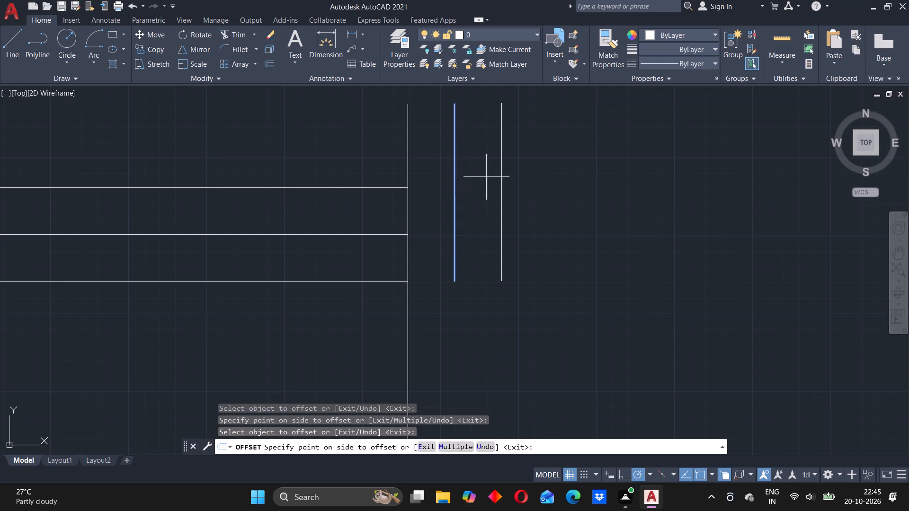
click(485, 178)
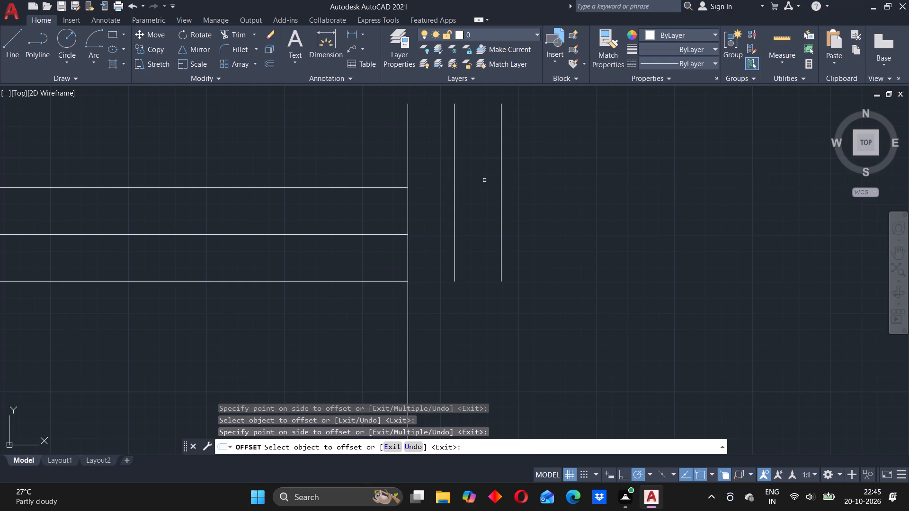
scroll(484, 180, down, 1)
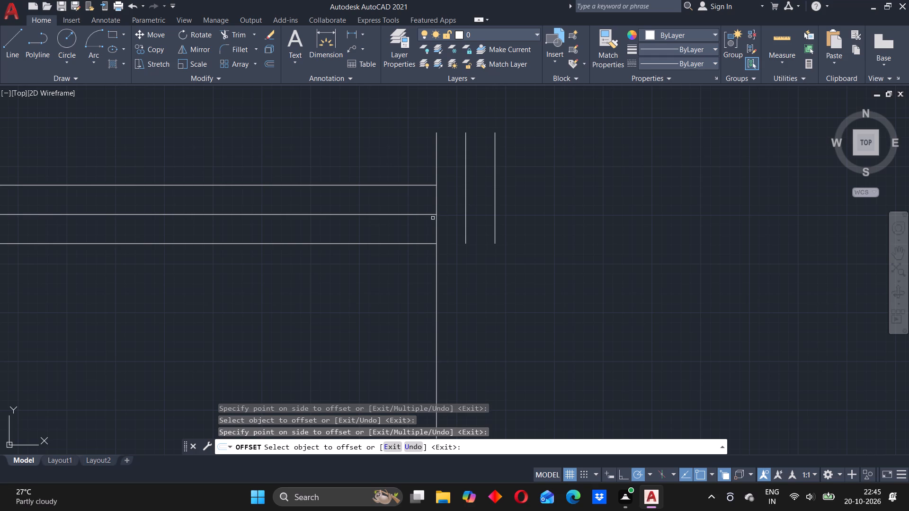
scroll(432, 216, down, 4)
middle_drag(391, 225, 455, 214)
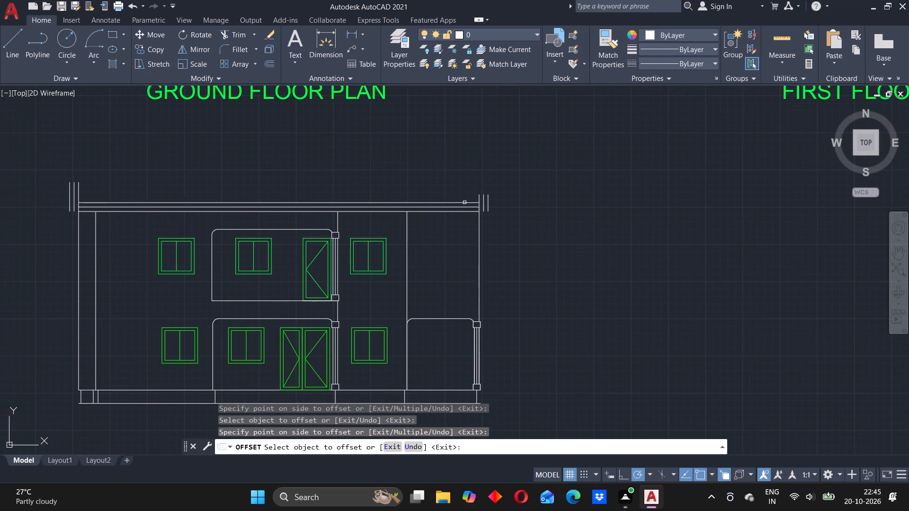
scroll(463, 201, up, 2)
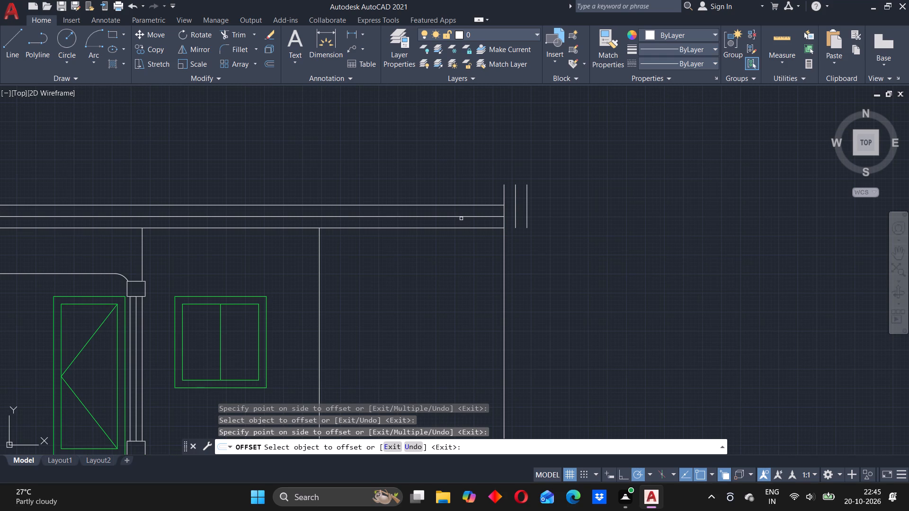
key(Escape)
Fillet the east roof corners at radius 200, joining the lowest roof line to the outermost vertical and the middle line to the inner offset.
key(f)
key(Return)
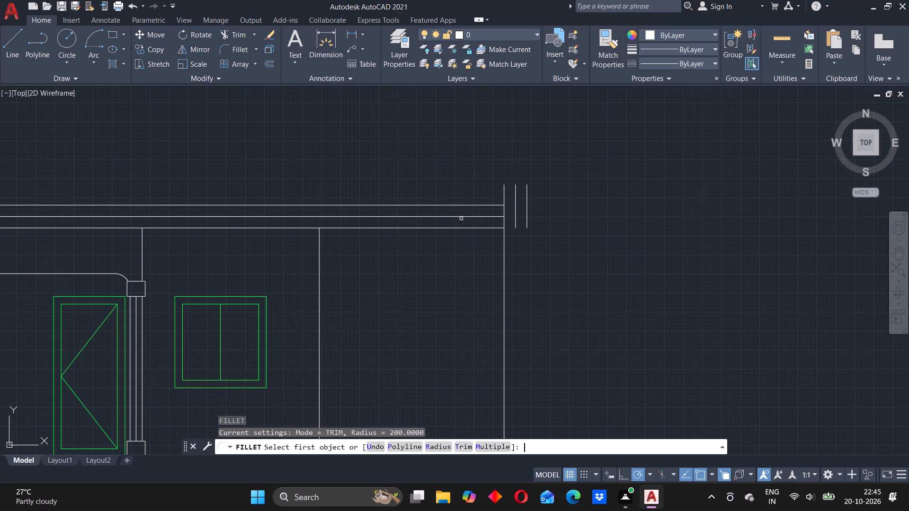
scroll(490, 213, up, 2)
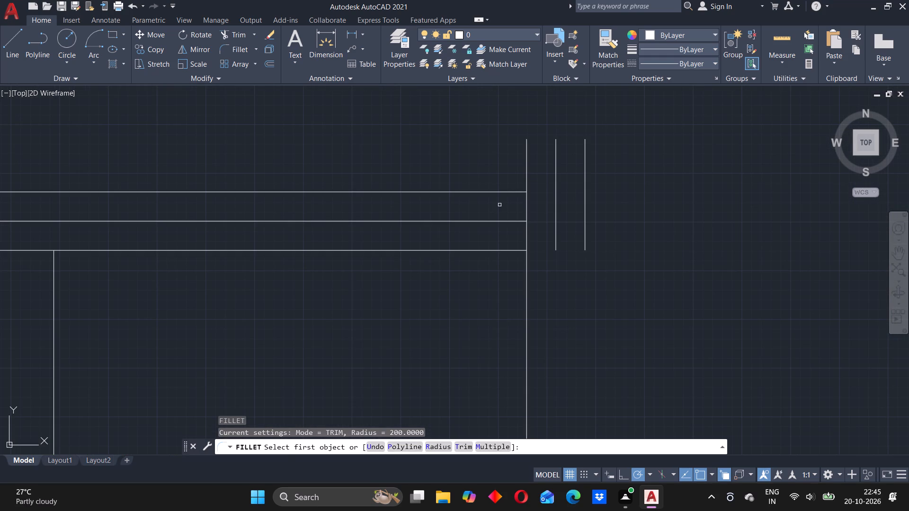
click(513, 251)
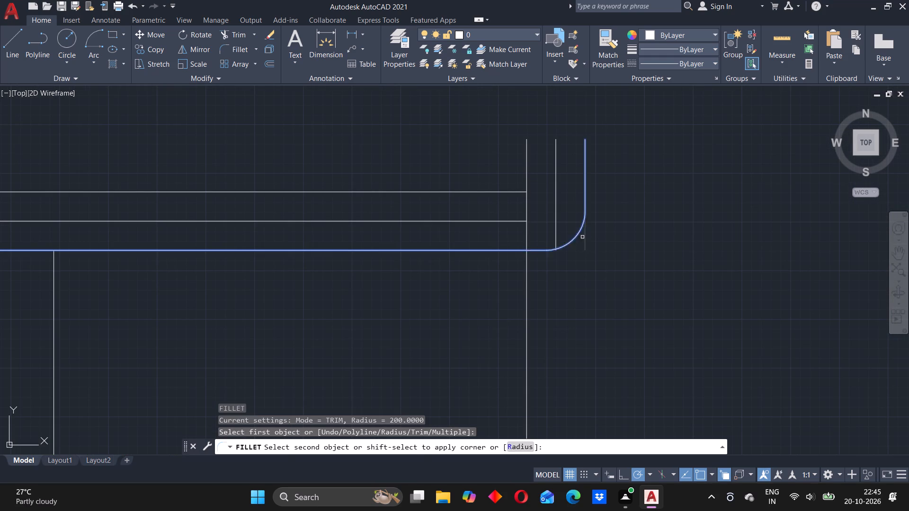
click(586, 236)
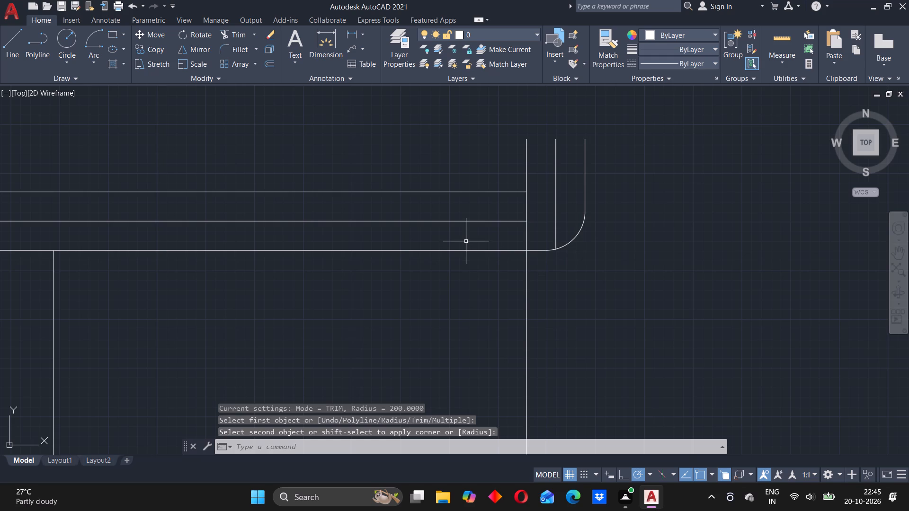
key(Return)
click(482, 221)
click(554, 216)
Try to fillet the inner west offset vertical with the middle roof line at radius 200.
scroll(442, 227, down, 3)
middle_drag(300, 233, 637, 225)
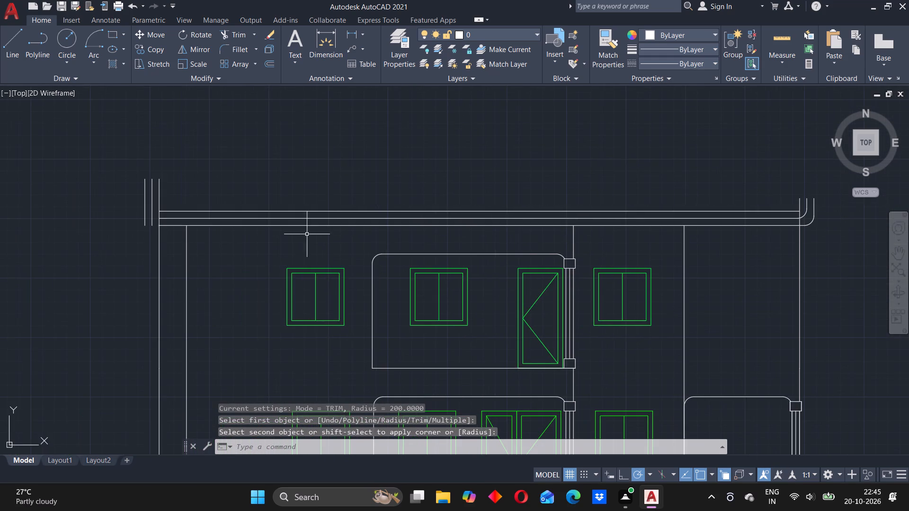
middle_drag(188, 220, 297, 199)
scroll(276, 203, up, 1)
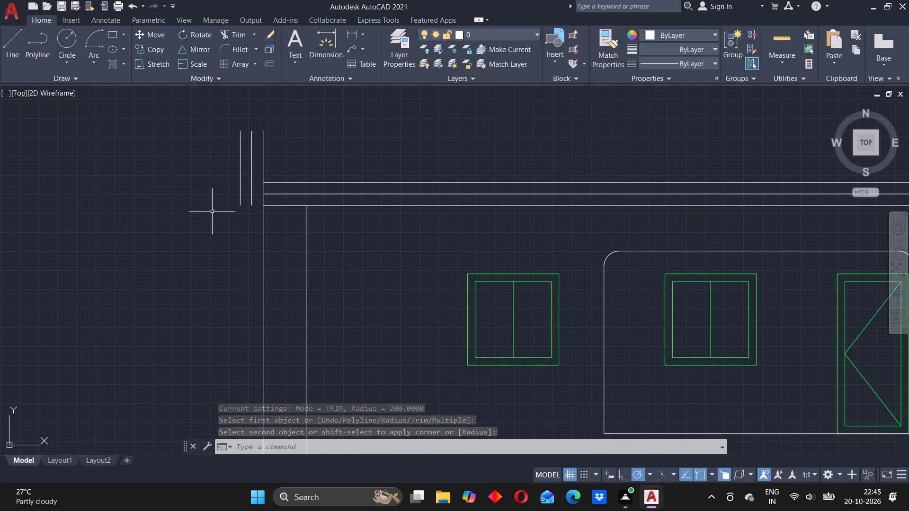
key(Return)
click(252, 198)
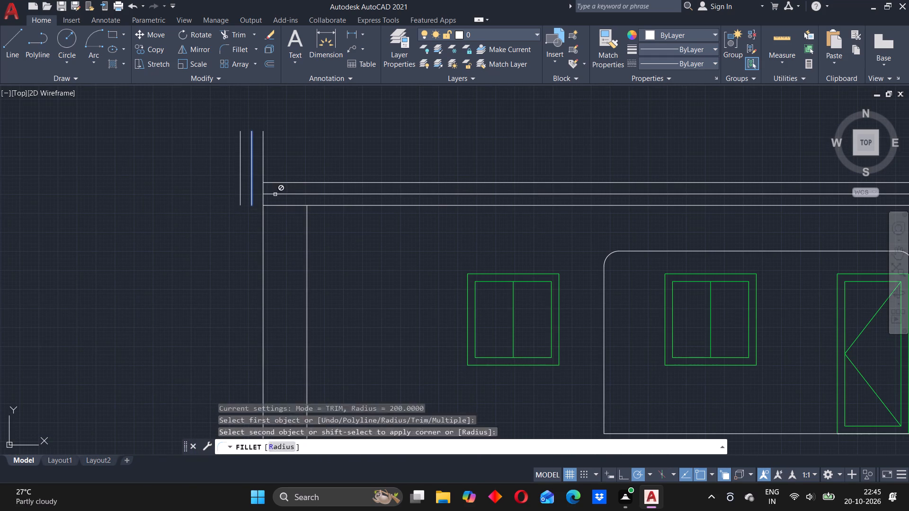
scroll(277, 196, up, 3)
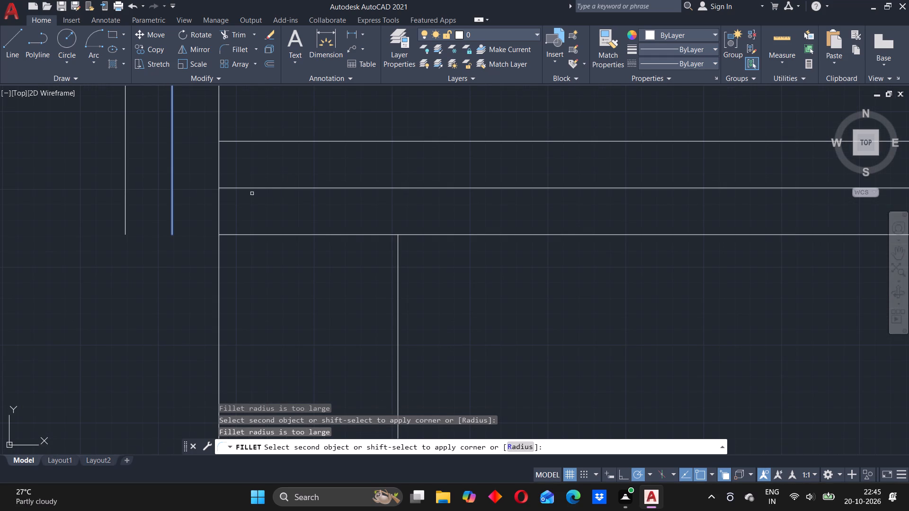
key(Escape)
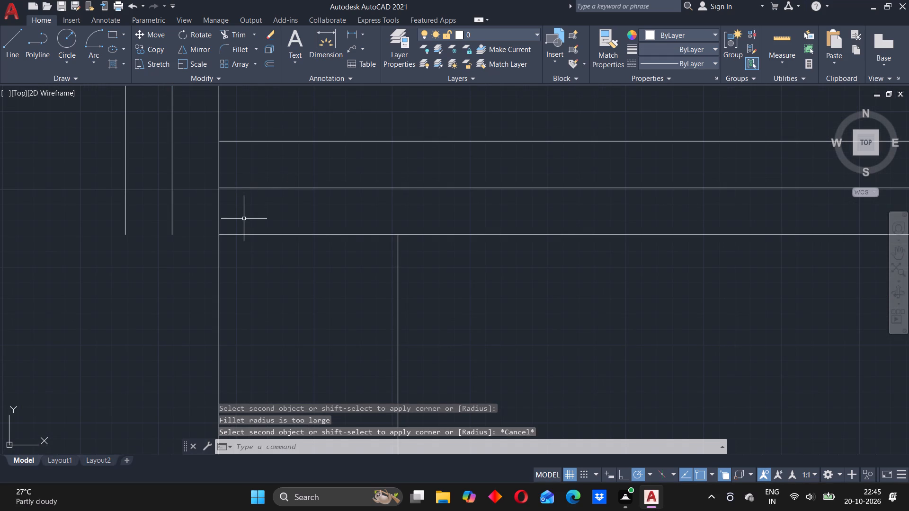
Fillet the outermost west vertical with the lowest roof line at radius 200.
key(Return)
click(239, 233)
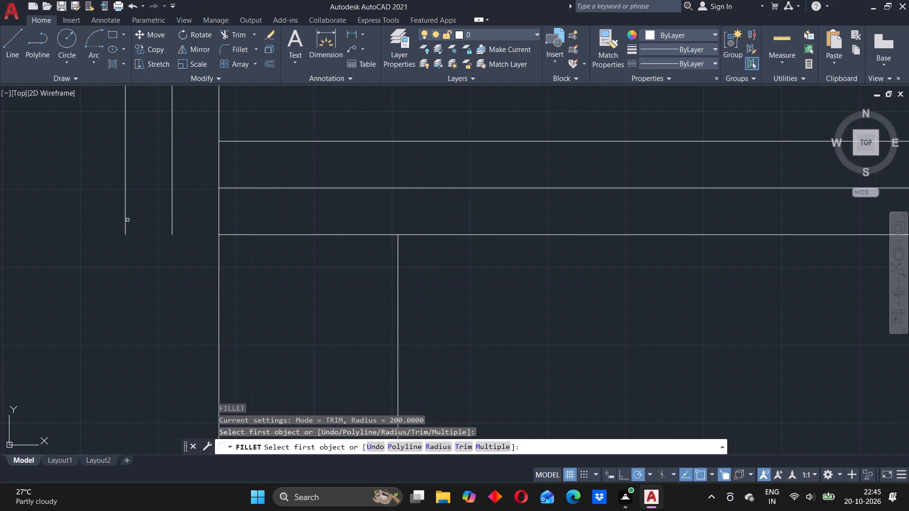
click(126, 218)
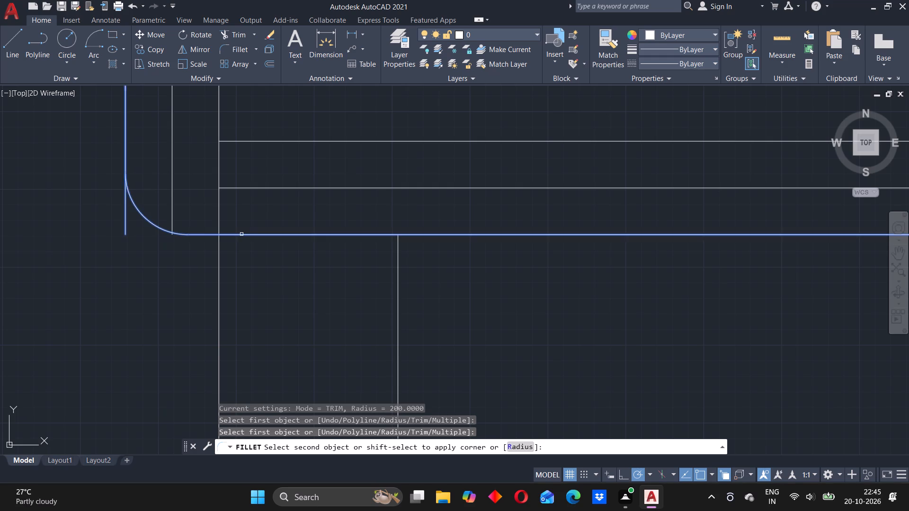
click(241, 234)
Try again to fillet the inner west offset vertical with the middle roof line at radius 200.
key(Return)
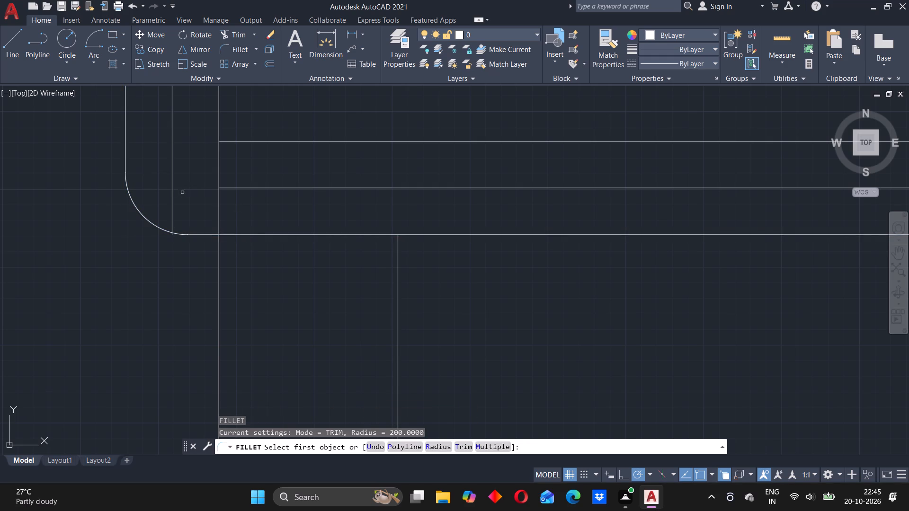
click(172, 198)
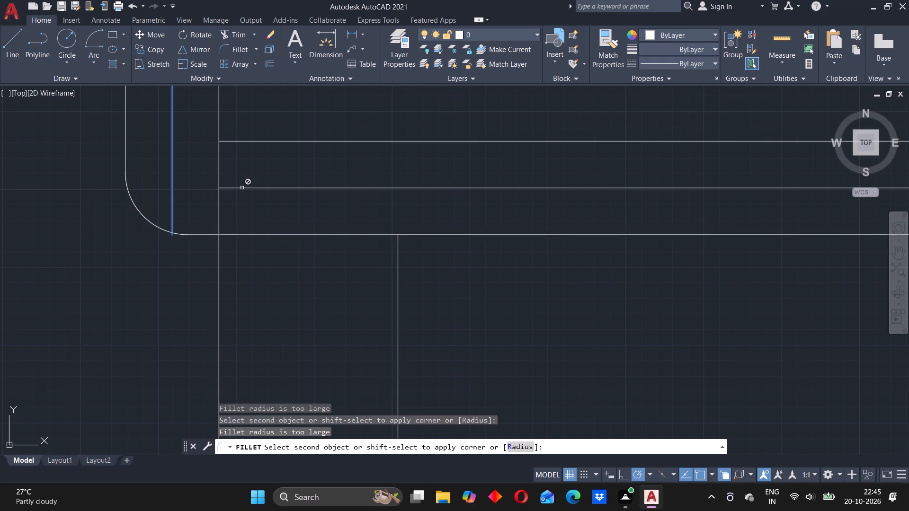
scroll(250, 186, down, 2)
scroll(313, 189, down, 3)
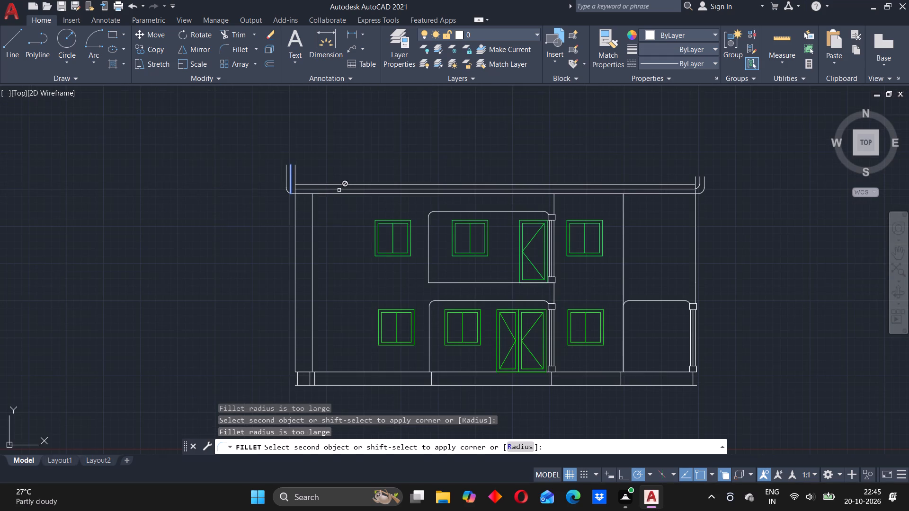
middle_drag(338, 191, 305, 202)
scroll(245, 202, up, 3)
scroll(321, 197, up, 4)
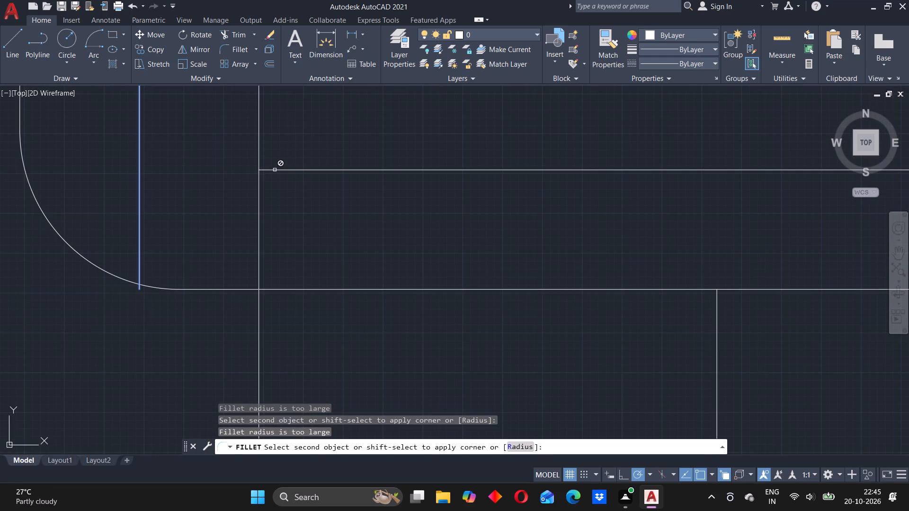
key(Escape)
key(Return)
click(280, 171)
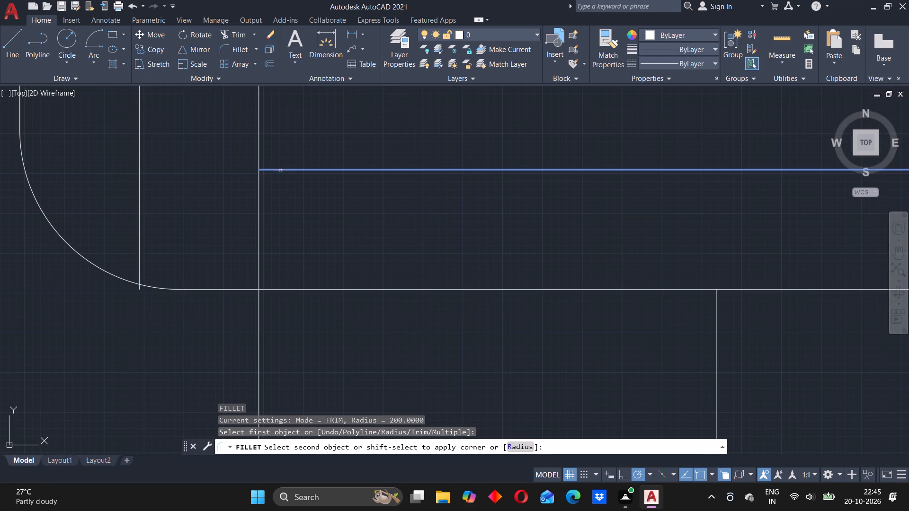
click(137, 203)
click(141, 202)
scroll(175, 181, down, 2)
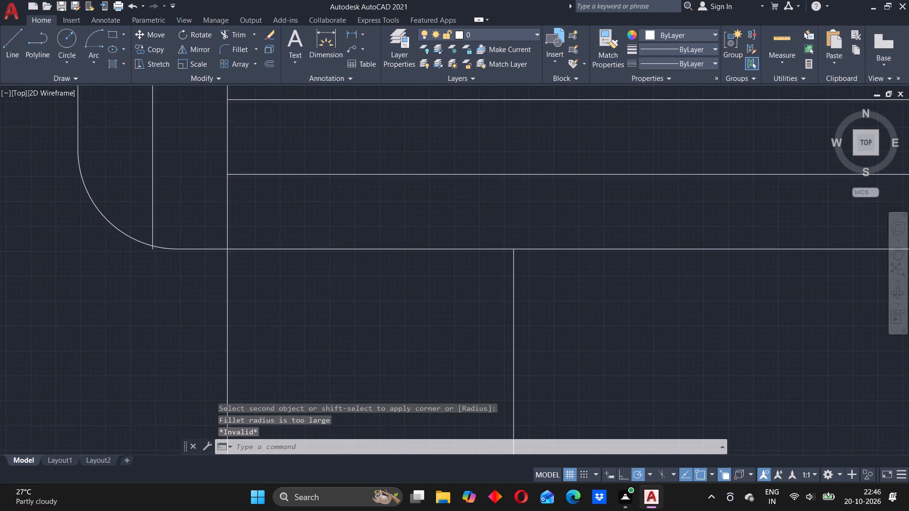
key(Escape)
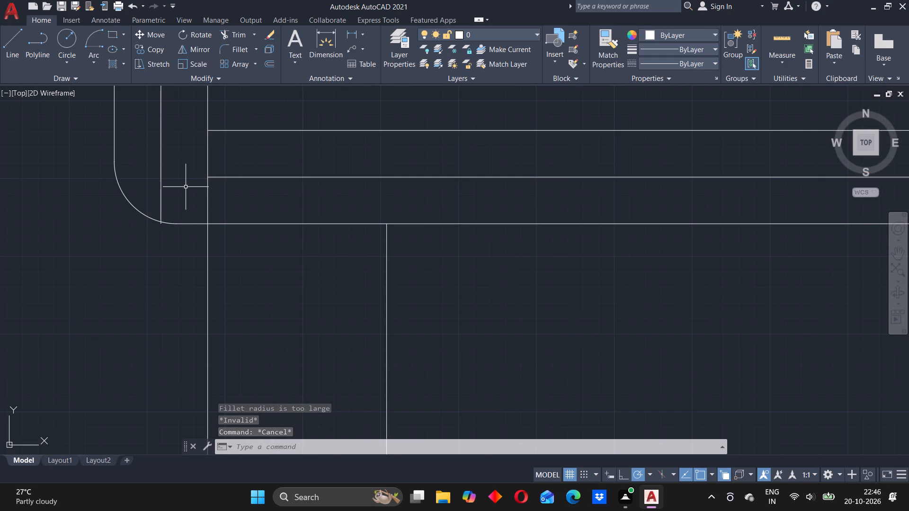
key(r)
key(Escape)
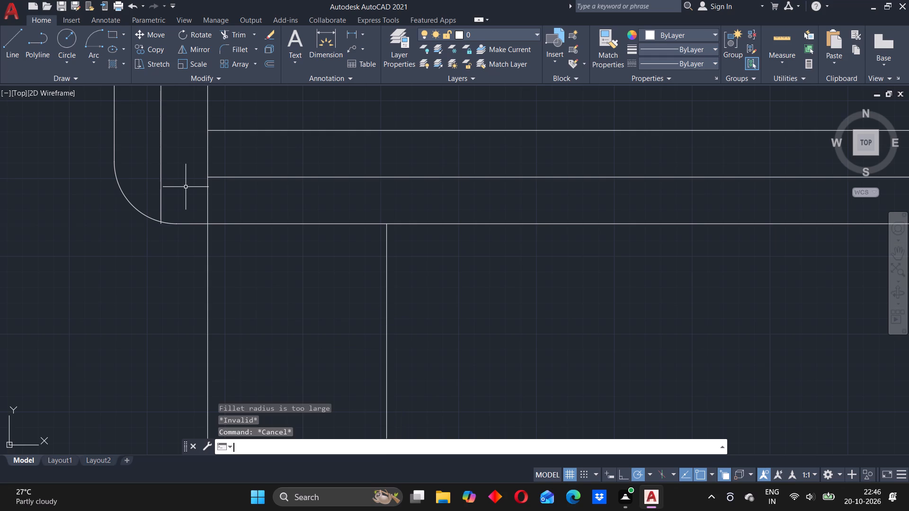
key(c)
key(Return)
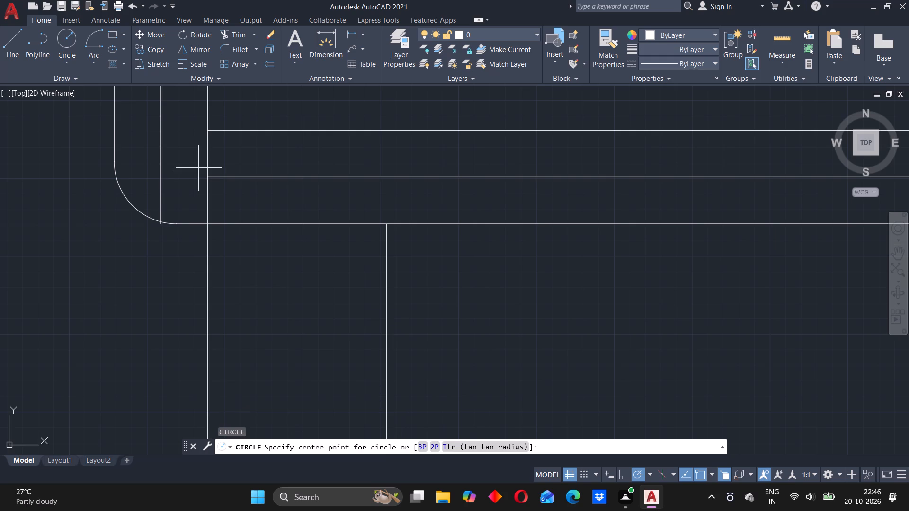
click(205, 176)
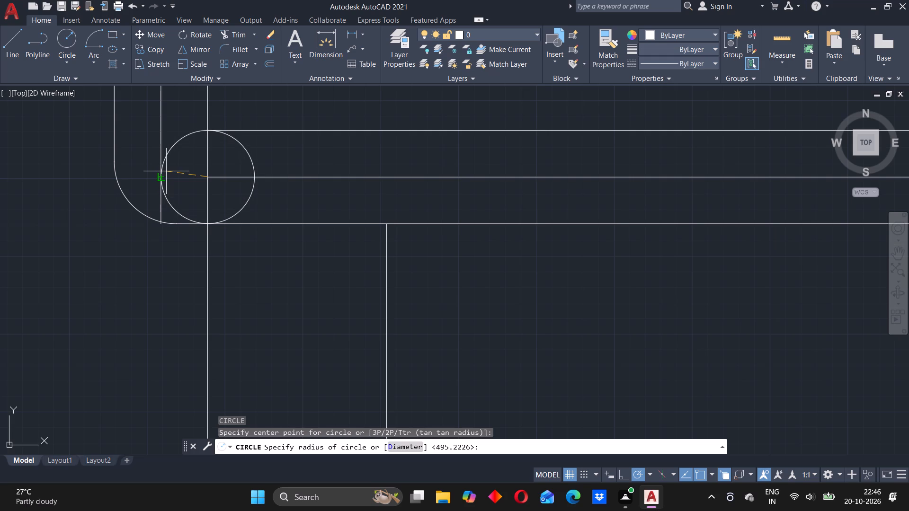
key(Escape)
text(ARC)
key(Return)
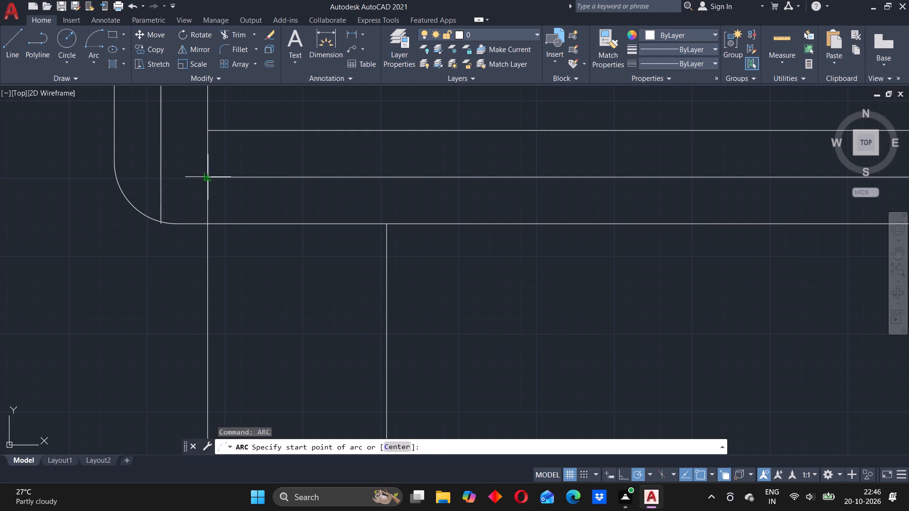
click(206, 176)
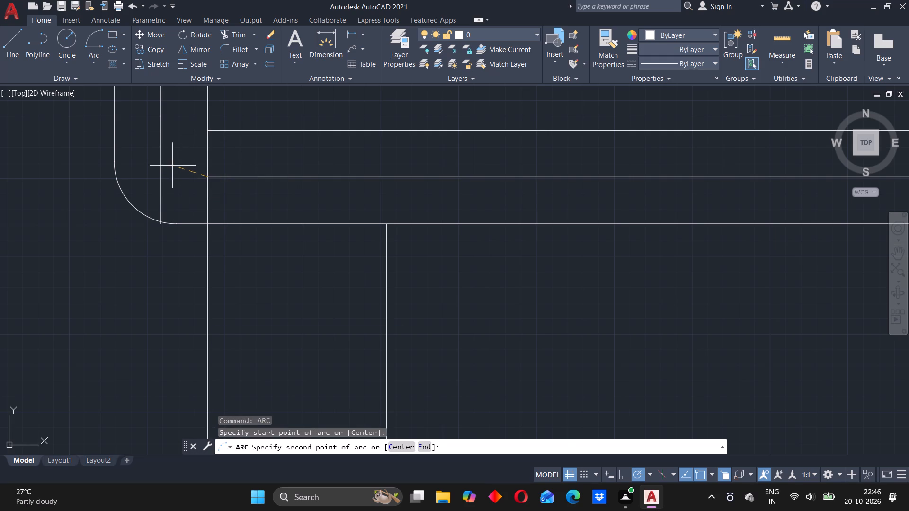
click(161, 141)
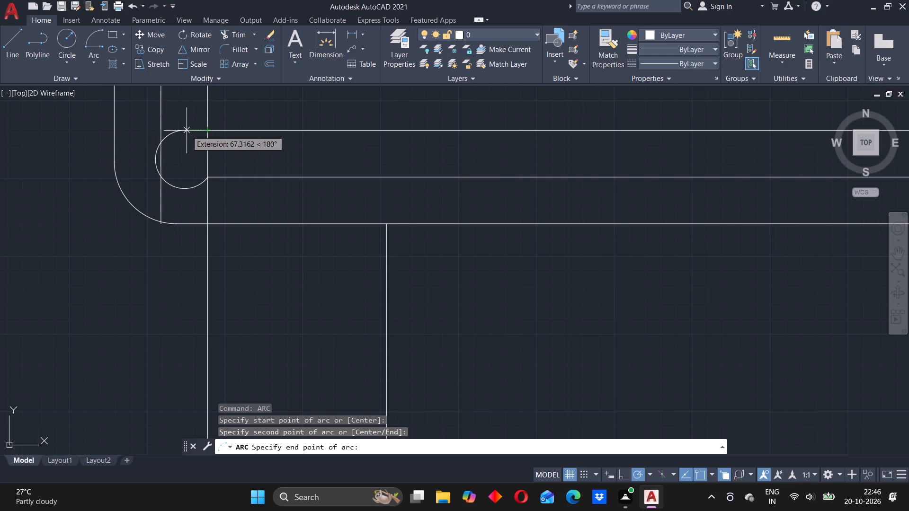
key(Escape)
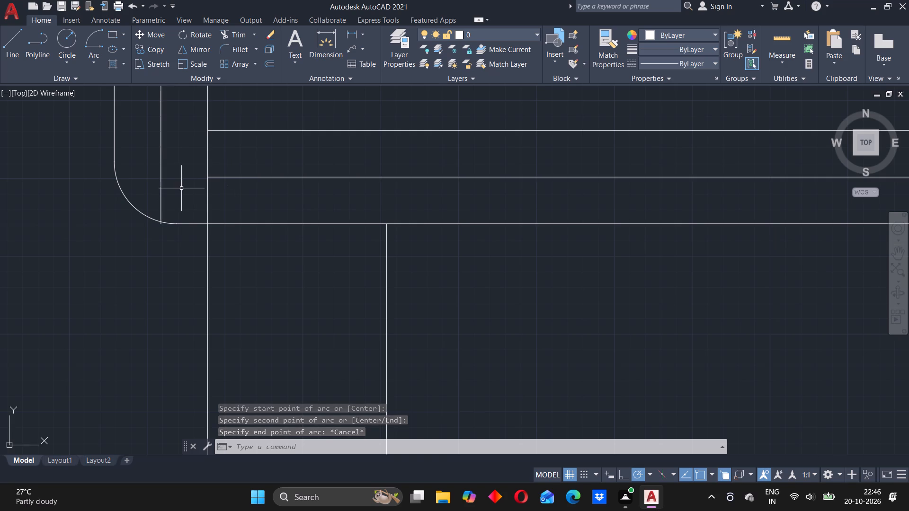
Extend the west end of the middle roof line to the inner west offset vertical.
key(e)
key(x)
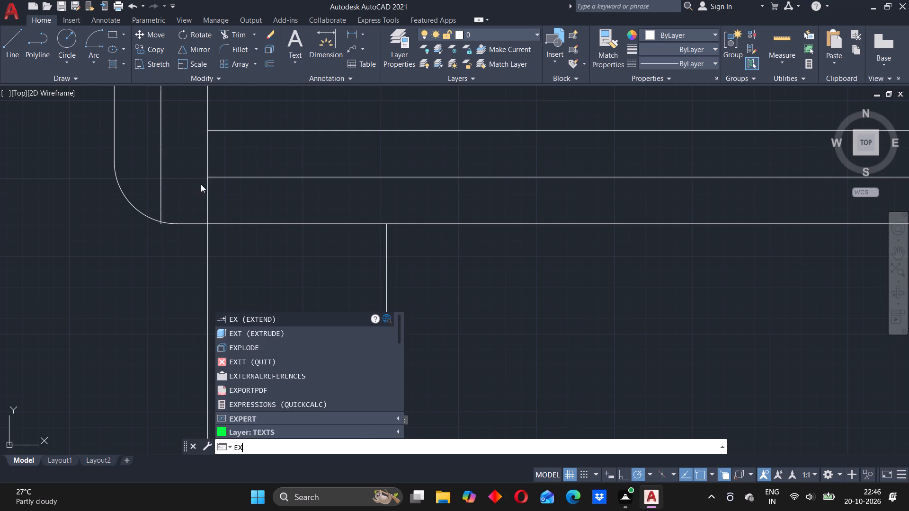
key(Return)
click(218, 178)
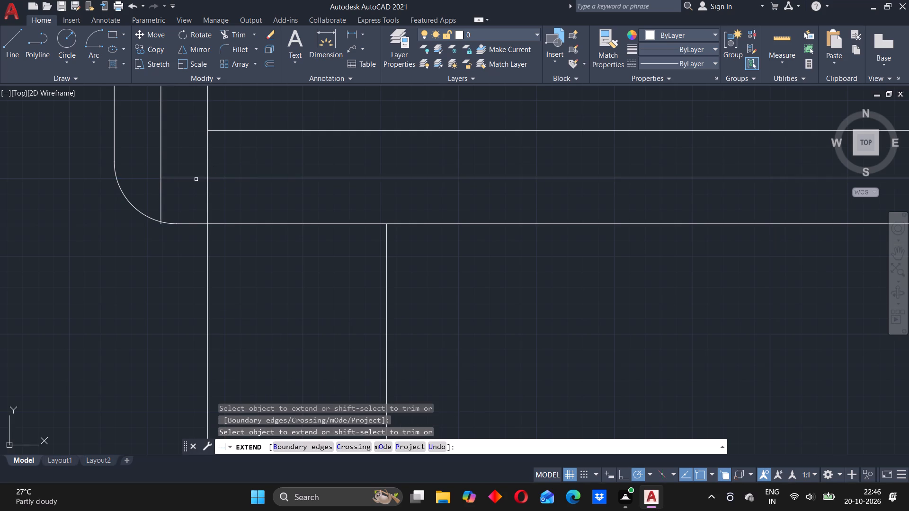
key(Escape)
Fillet the middle roof line with the inner west offset vertical at radius 200.
key(f)
key(Return)
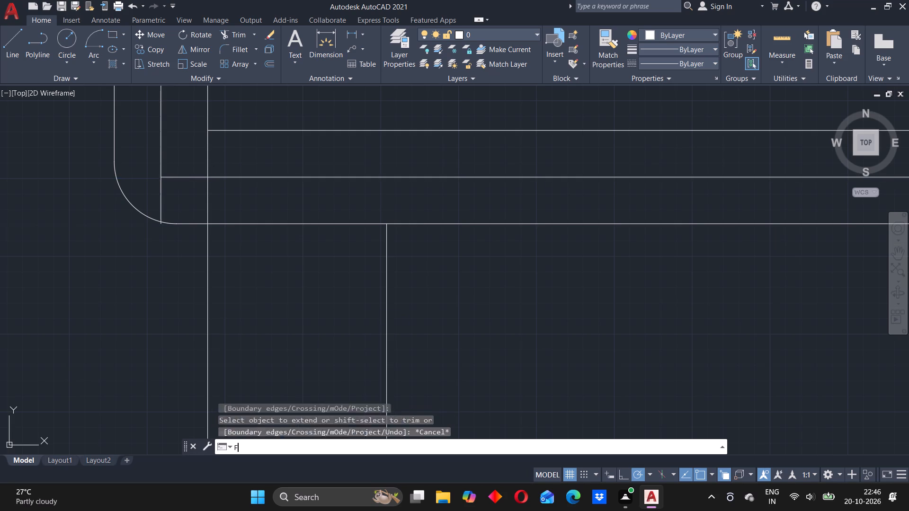
click(180, 177)
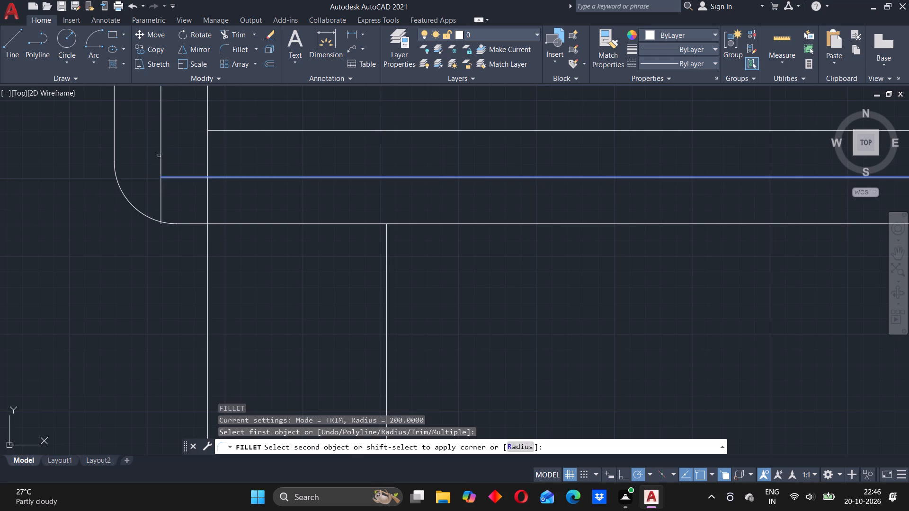
click(160, 155)
Examine the front elevation below the ground floor plan, including both rounded roof ends.
scroll(214, 155, down, 4)
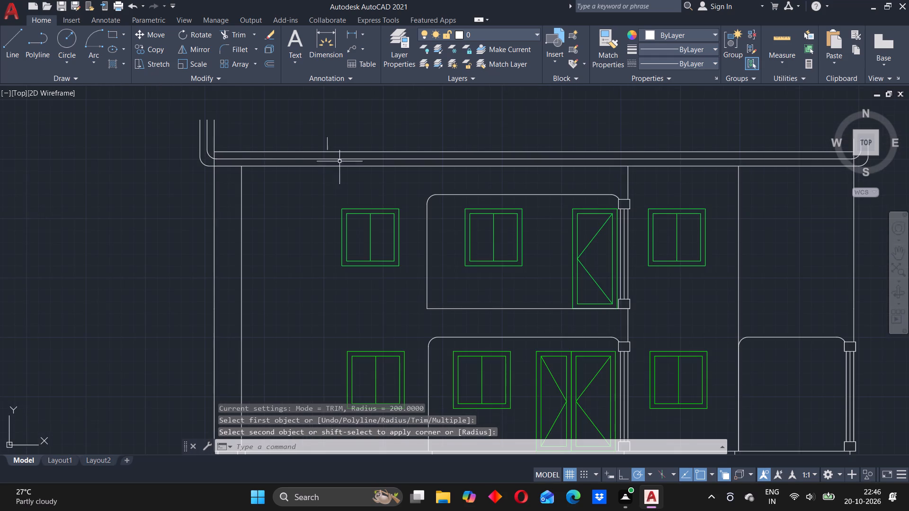
middle_drag(593, 165, 405, 171)
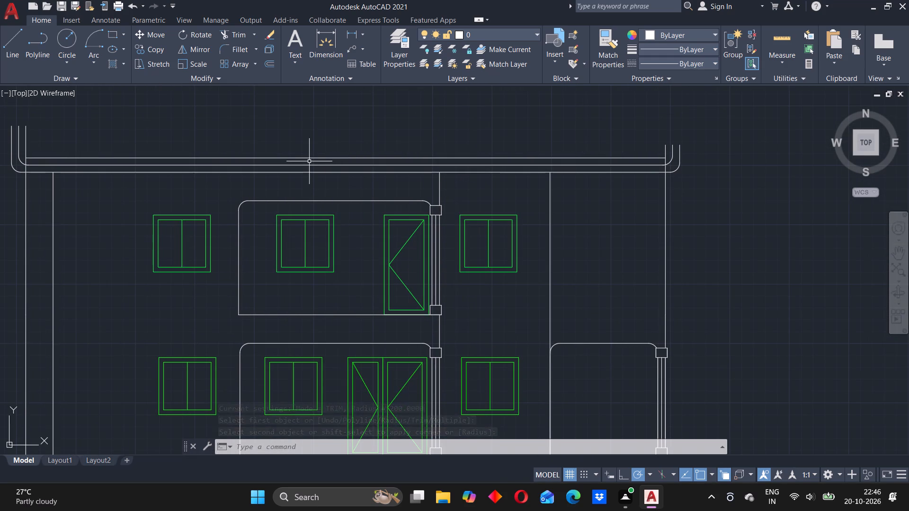
scroll(329, 160, down, 1)
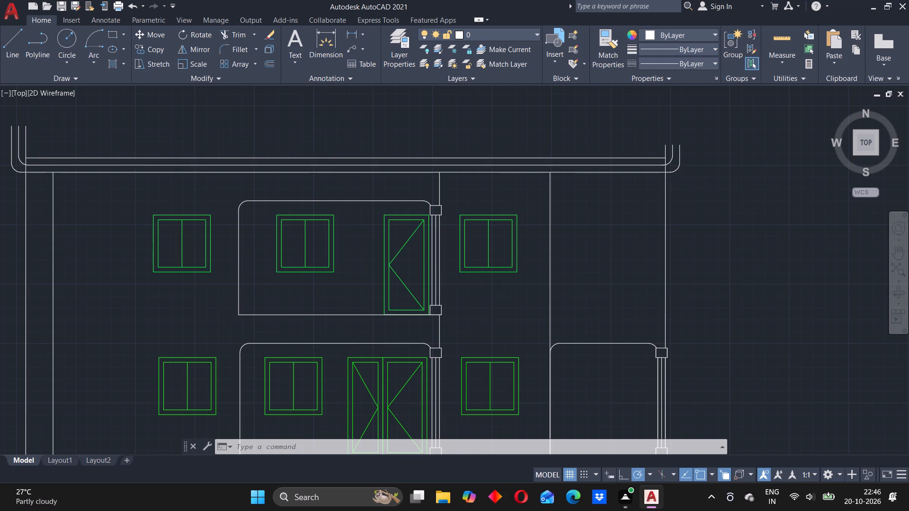
scroll(329, 160, down, 1)
middle_drag(306, 163, 348, 167)
scroll(331, 166, up, 2)
scroll(330, 163, down, 2)
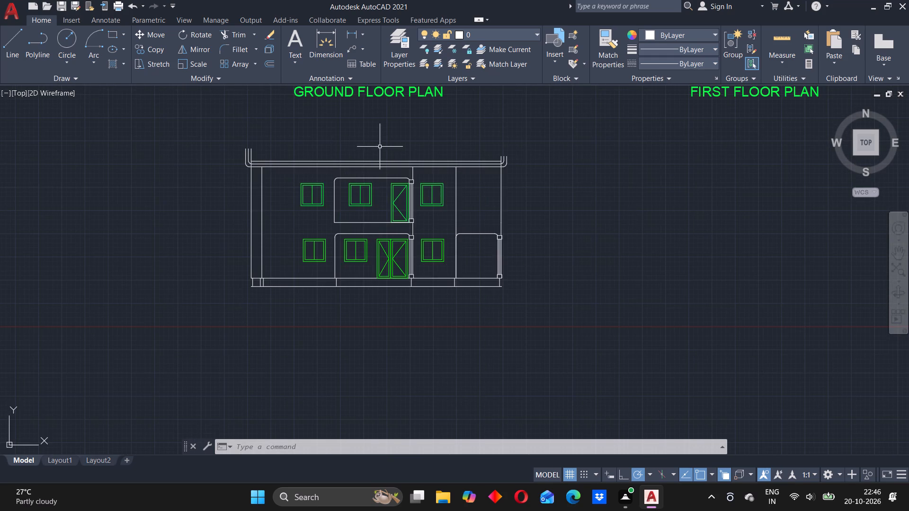
middle_drag(381, 147, 303, 231)
middle_drag(371, 243, 336, 227)
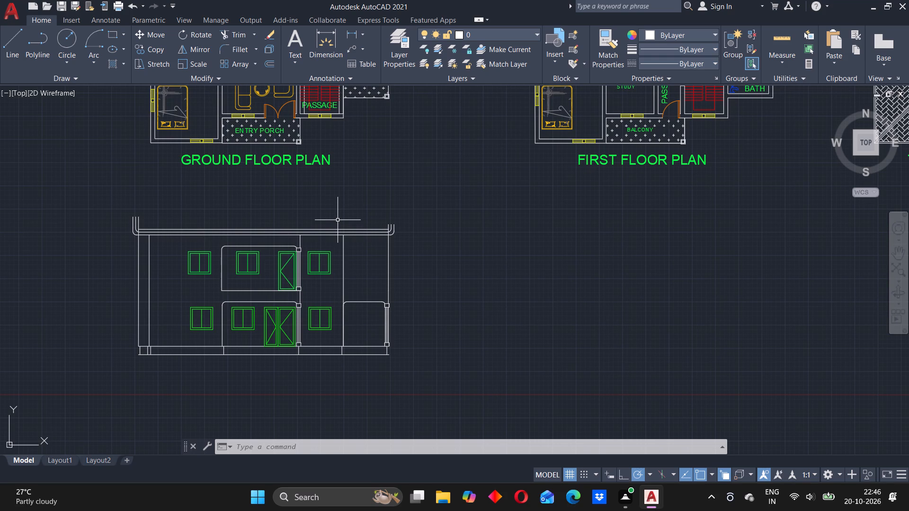
scroll(134, 230, up, 1)
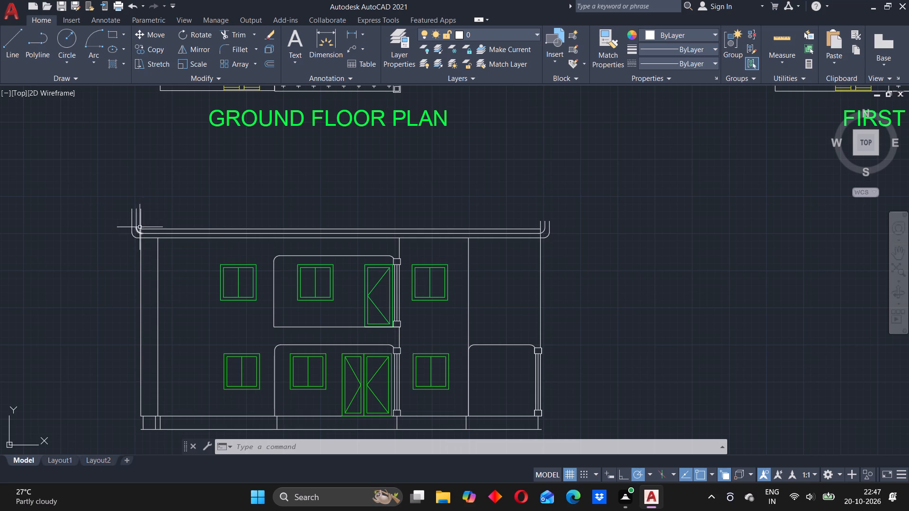
Extend the east ends of the top and middle roof lines to the outermost east roof edge.
scroll(570, 243, up, 2)
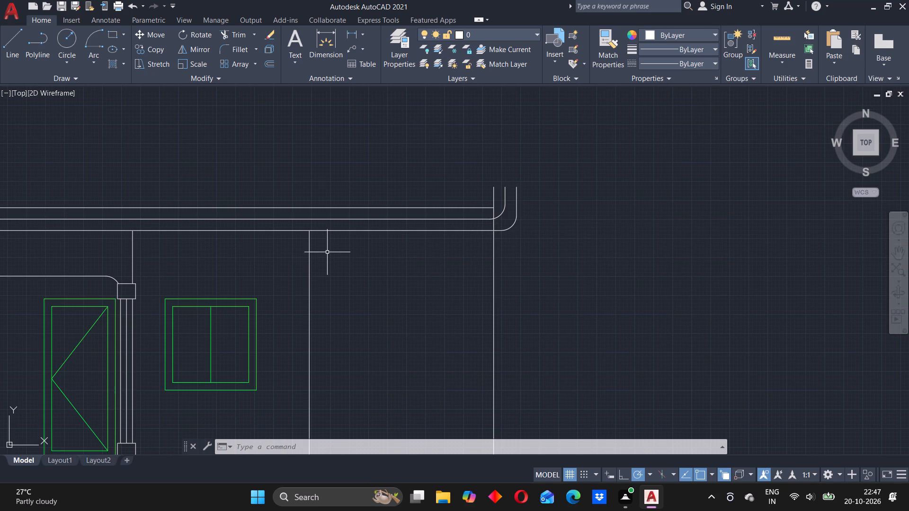
text(EX)
key(Return)
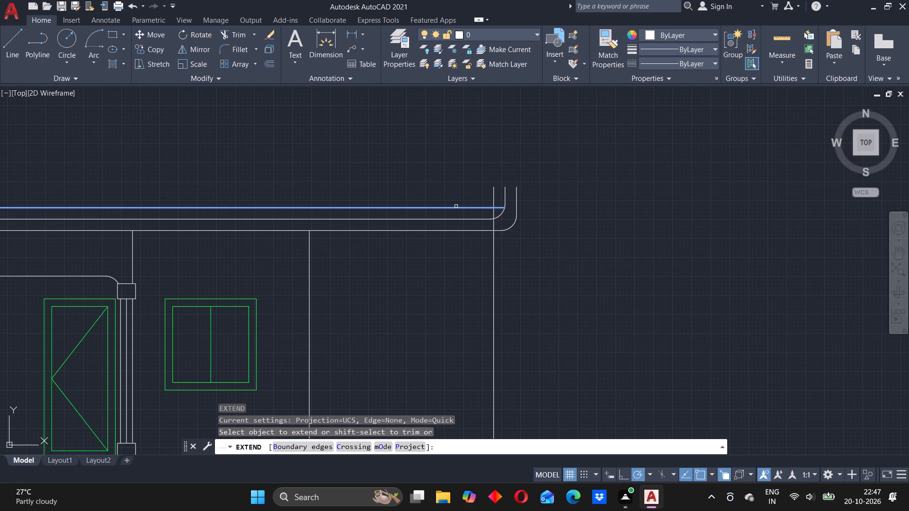
click(457, 207)
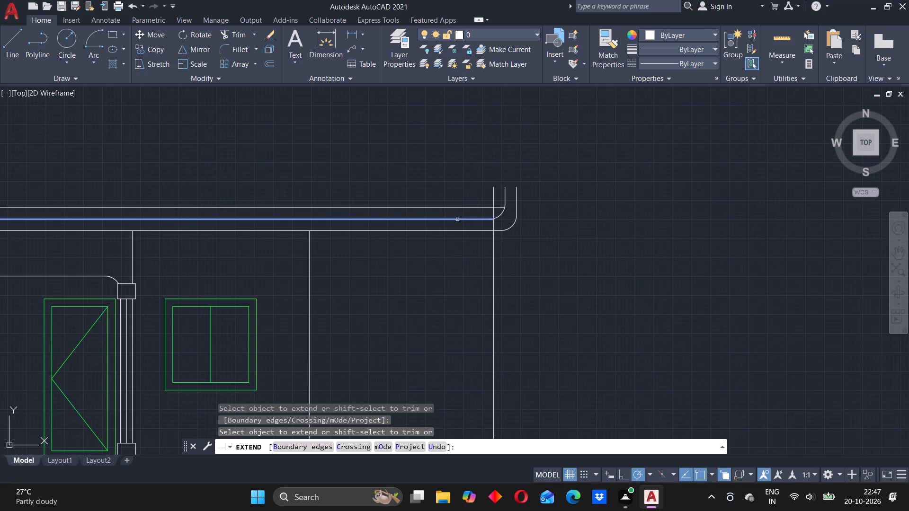
click(457, 220)
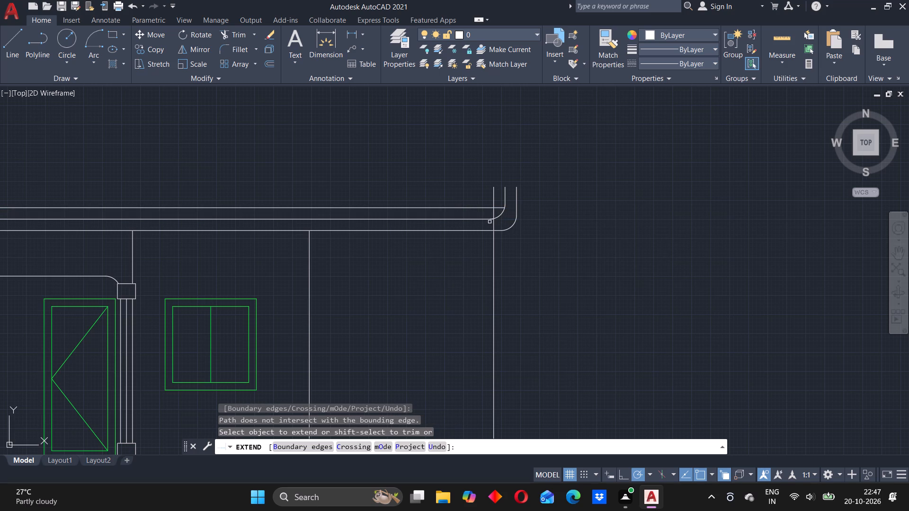
scroll(489, 220, up, 6)
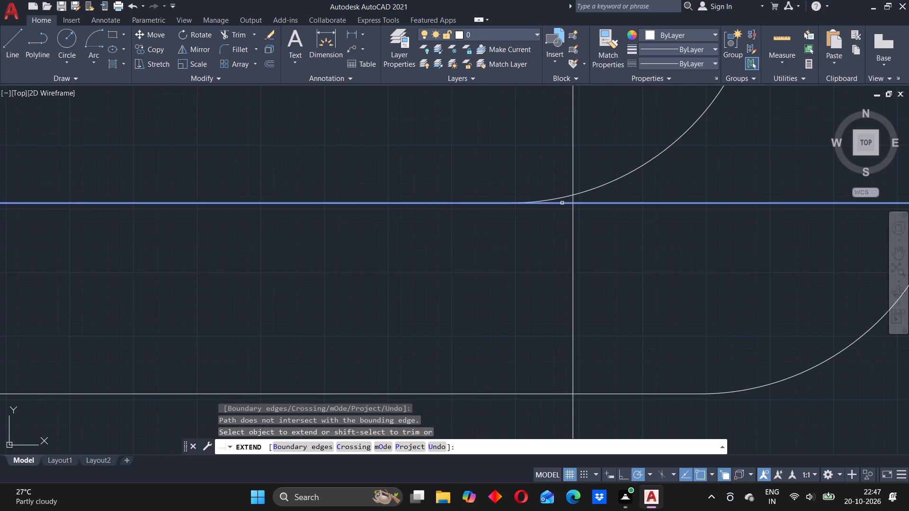
click(562, 203)
scroll(519, 211, down, 4)
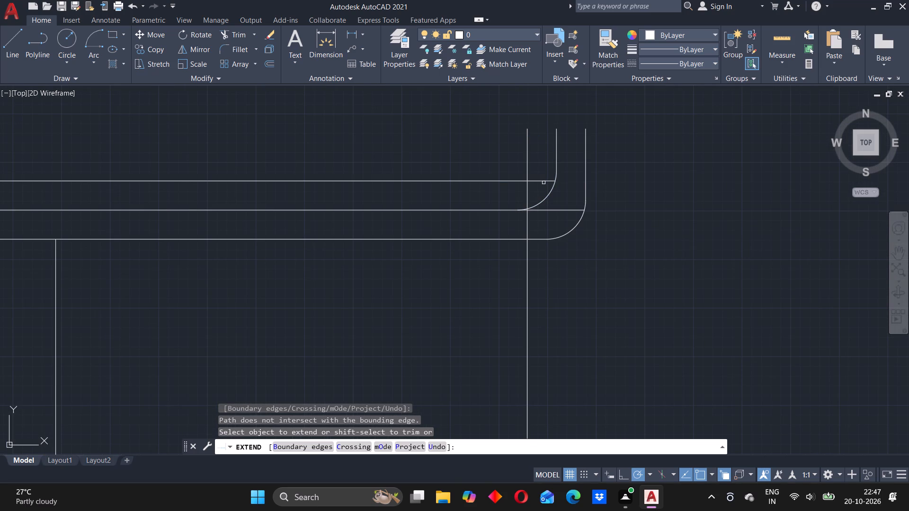
click(544, 181)
Extend the west ends of the top and middle roof lines to the outermost west roof edge.
scroll(303, 228, down, 2)
scroll(227, 212, down, 2)
middle_drag(126, 228, 562, 238)
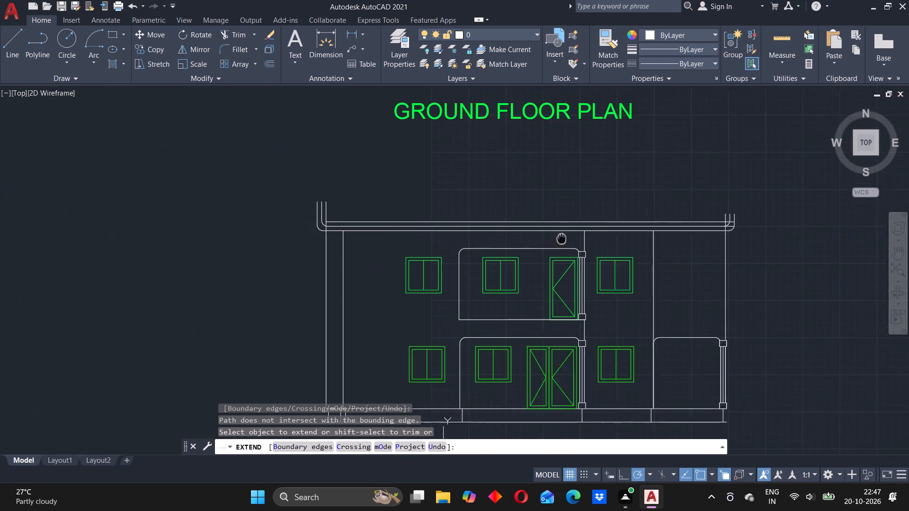
middle_drag(562, 238, 576, 233)
scroll(300, 222, up, 4)
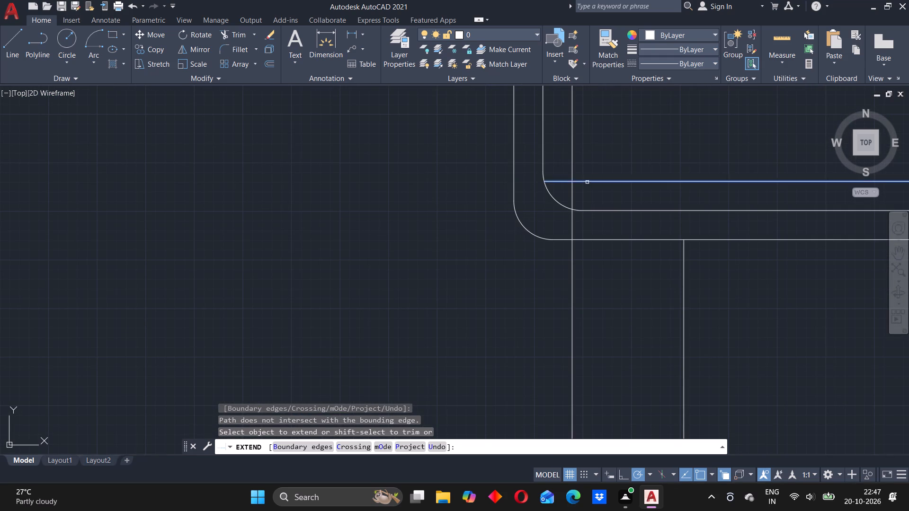
click(587, 183)
click(597, 176)
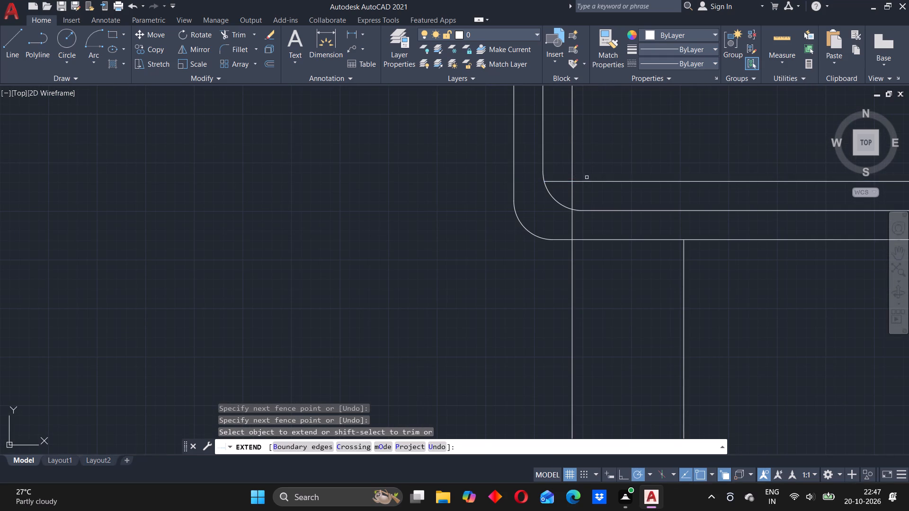
click(559, 181)
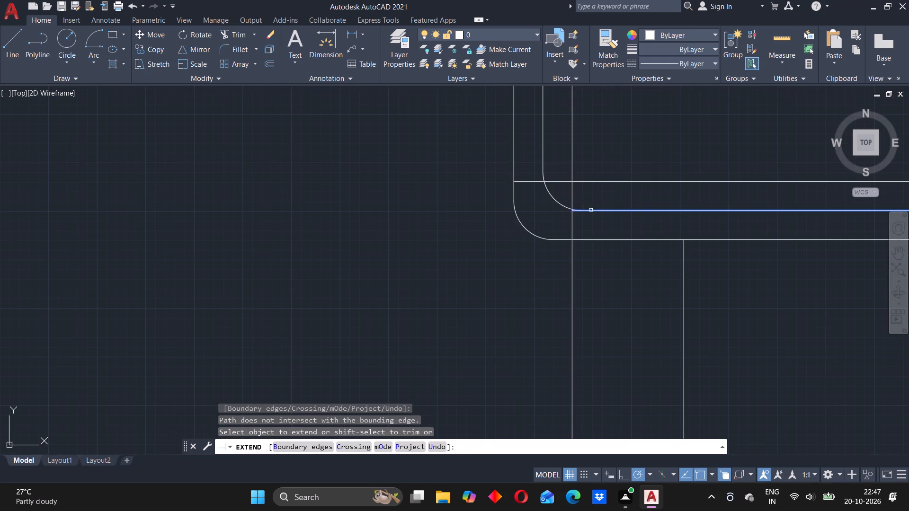
click(591, 210)
scroll(581, 217, up, 5)
click(537, 176)
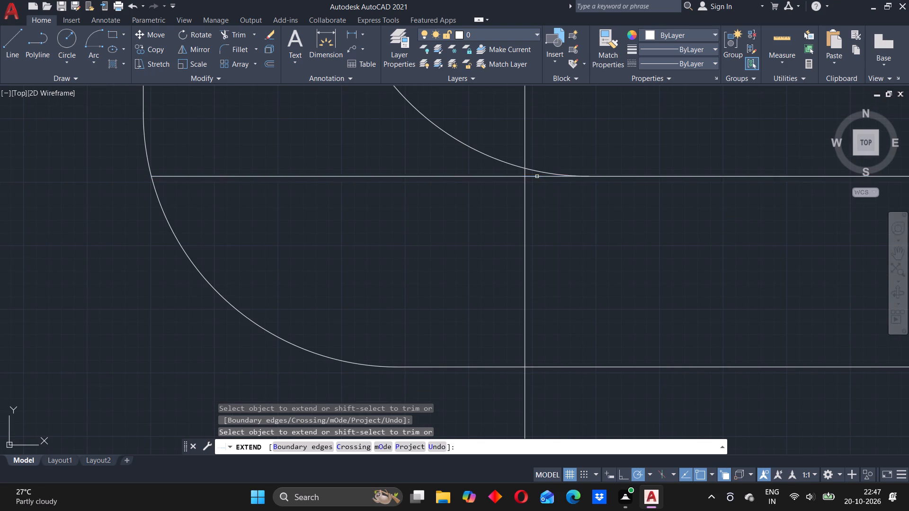
Trim away the vertical line ends projecting above the top roof line at the elevation's east and west ends.
scroll(557, 204, down, 5)
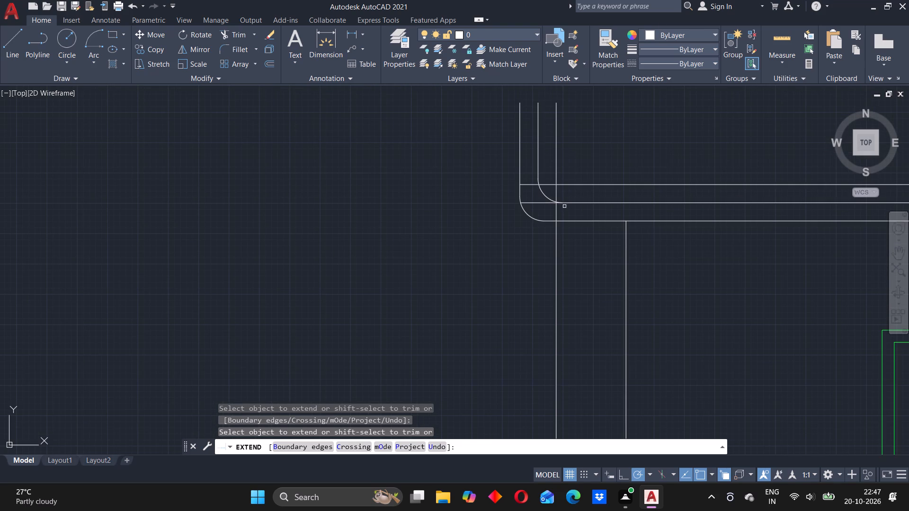
scroll(574, 203, down, 3)
middle_drag(632, 213, 338, 192)
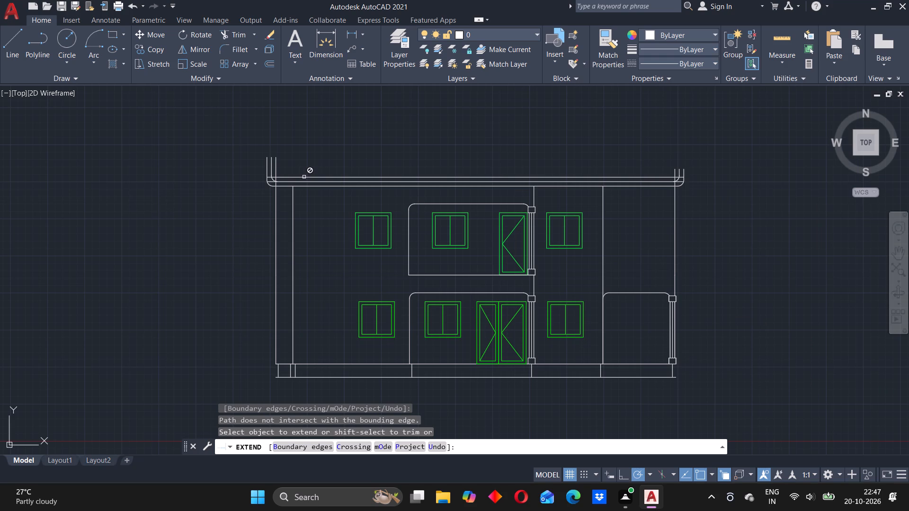
scroll(333, 194, down, 2)
middle_drag(378, 223, 319, 219)
scroll(306, 196, up, 2)
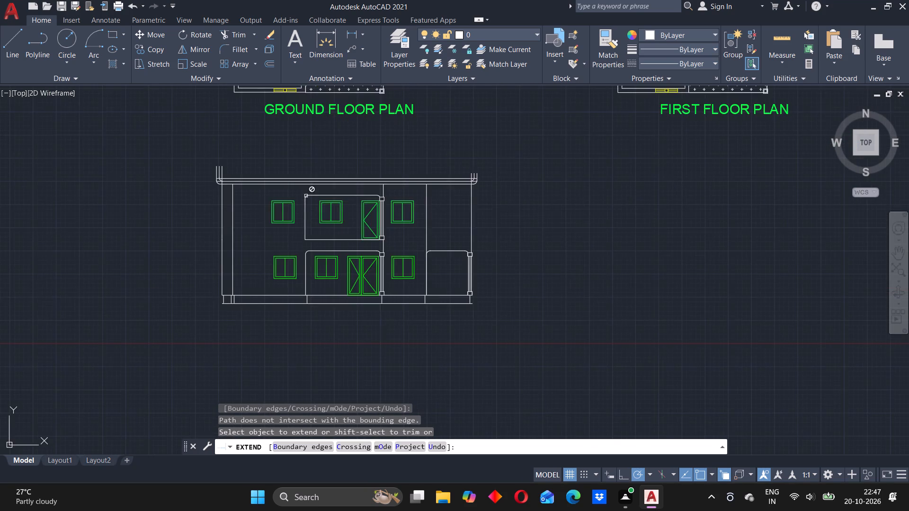
scroll(306, 196, up, 2)
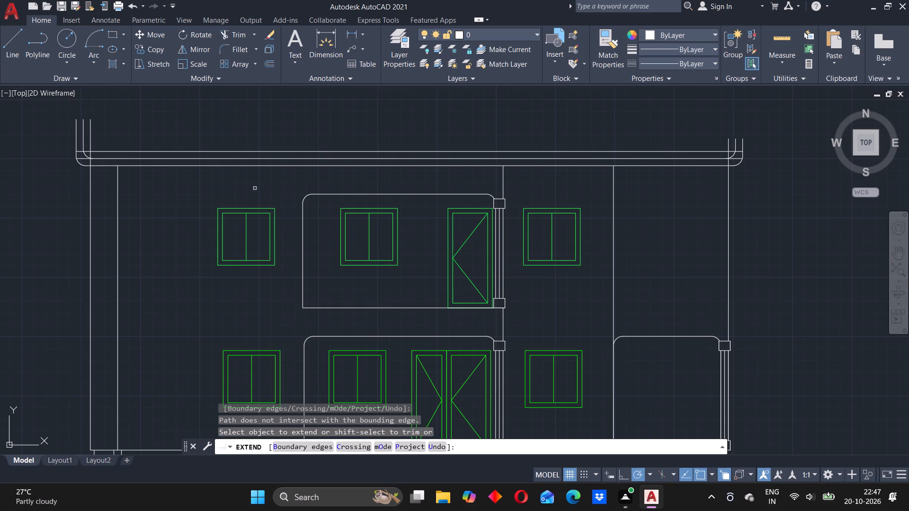
key(Escape)
key(t)
key(r)
key(Return)
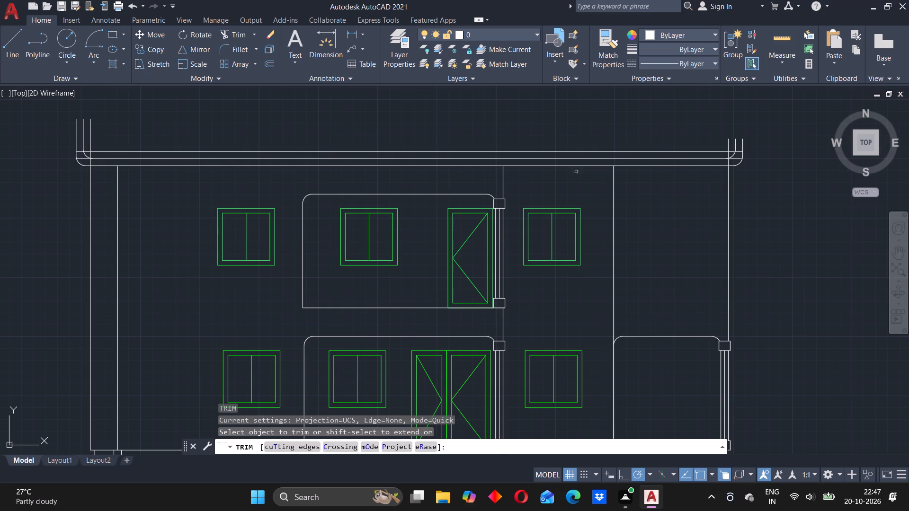
drag(753, 146, 718, 145)
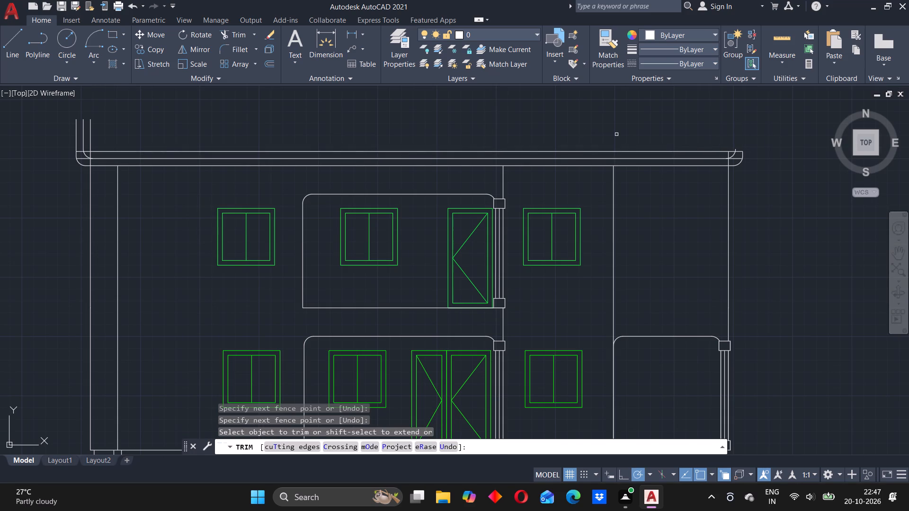
drag(105, 130, 63, 138)
Trim the inner corner arcs where they project above the top roof line, at both the east and west ends.
scroll(778, 159, up, 3)
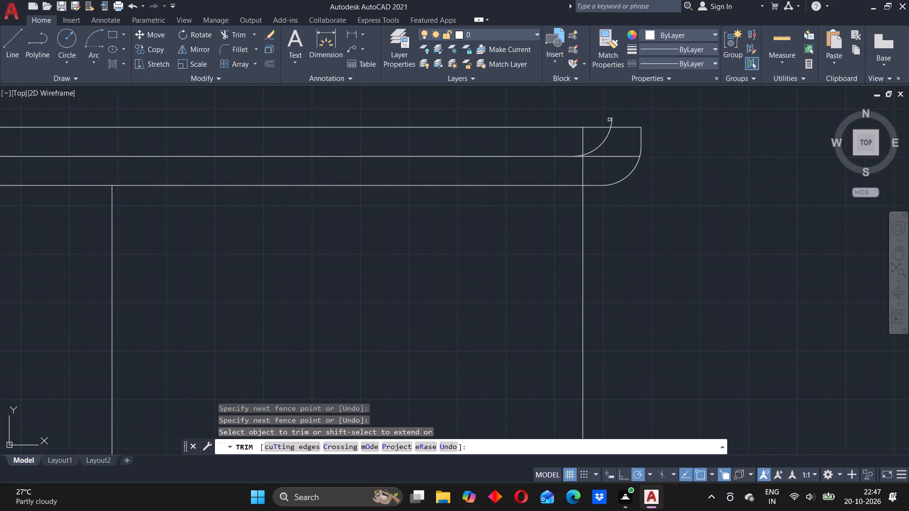
click(613, 121)
scroll(366, 175, down, 3)
middle_drag(213, 195, 634, 195)
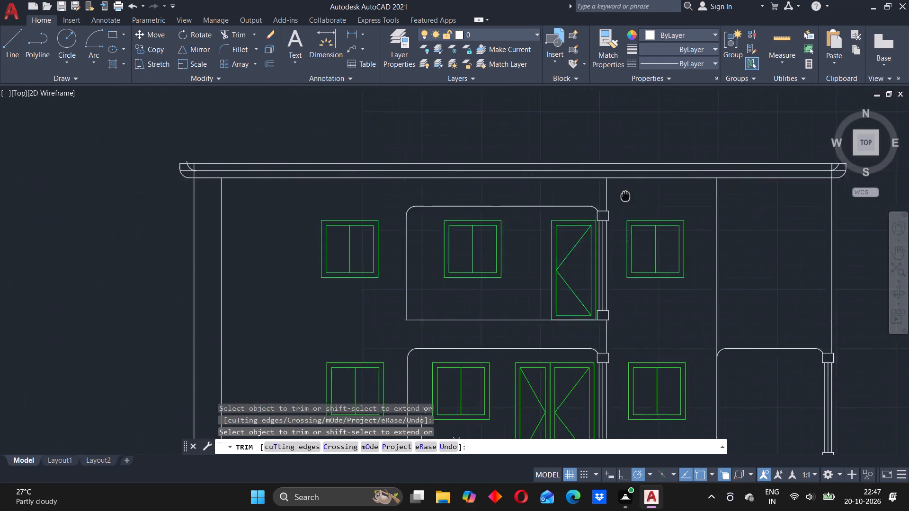
middle_drag(634, 195, 693, 194)
scroll(223, 155, up, 3)
scroll(360, 185, up, 1)
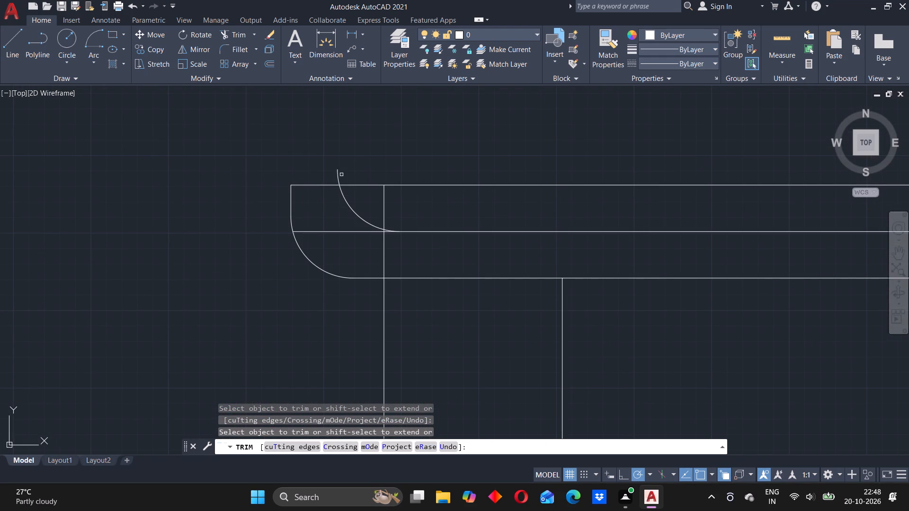
click(339, 176)
scroll(515, 181, down, 6)
middle_drag(687, 229, 598, 237)
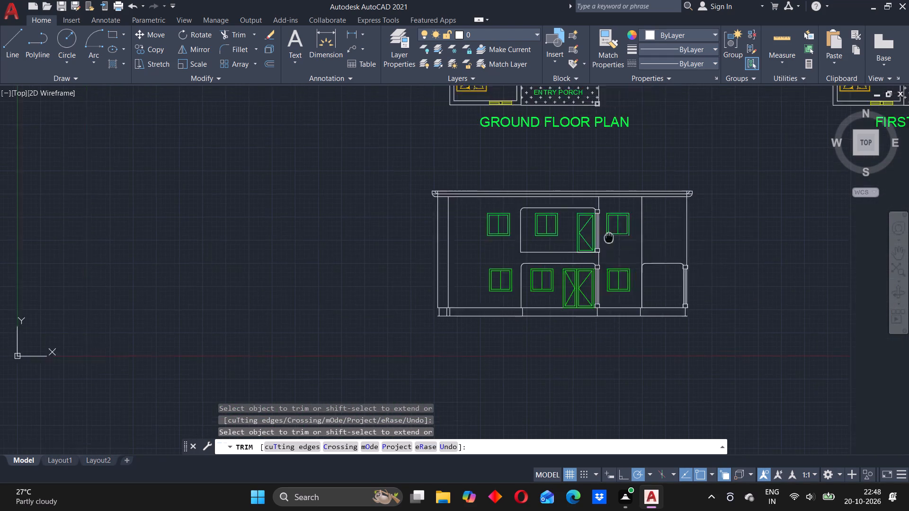
middle_drag(598, 237, 442, 236)
scroll(592, 225, down, 2)
scroll(587, 228, up, 1)
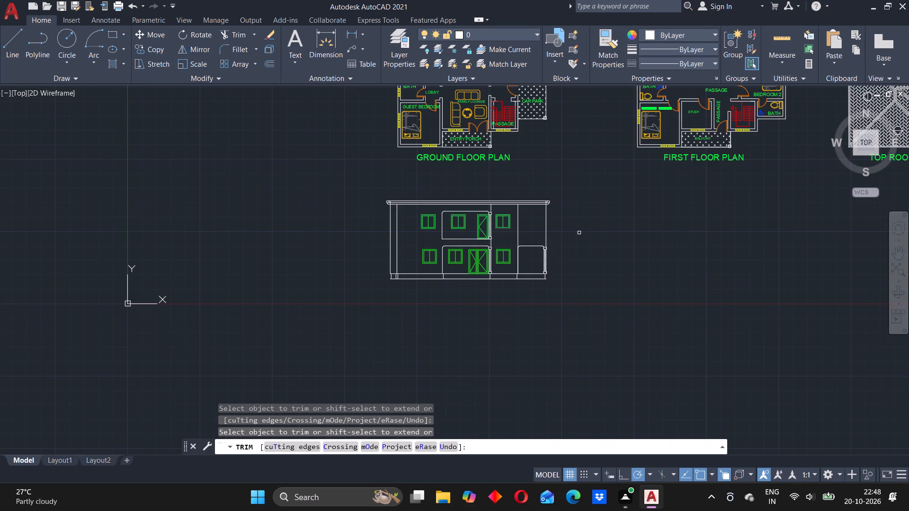
key(Escape)
Hide the hatch object covering the main roof slopes of the top roof plan.
scroll(576, 233, up, 1)
scroll(576, 233, down, 1)
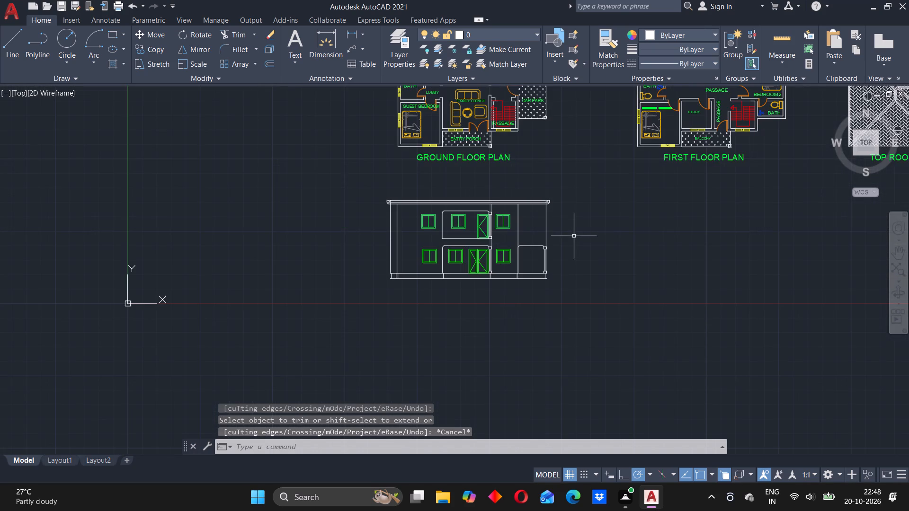
scroll(573, 237, down, 1)
middle_drag(579, 244, 540, 244)
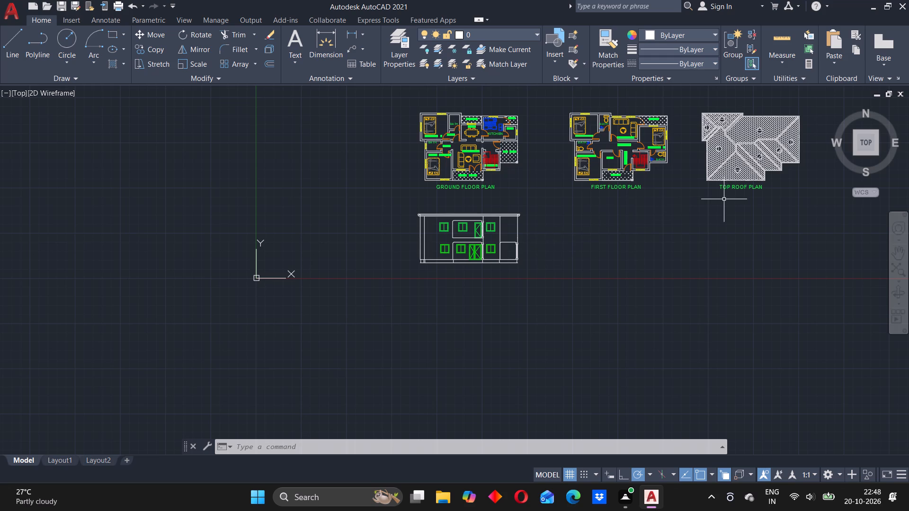
middle_drag(726, 197, 512, 246)
scroll(522, 229, up, 2)
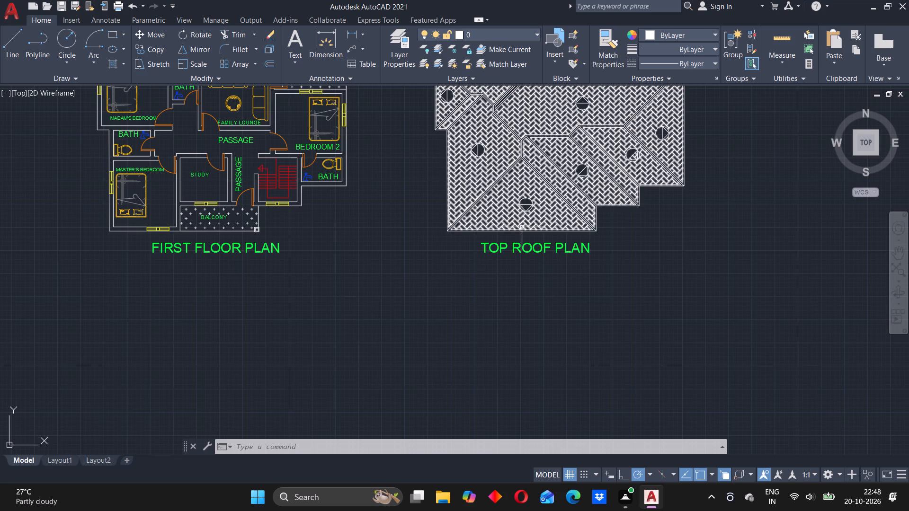
scroll(520, 226, up, 1)
middle_drag(507, 195, 512, 269)
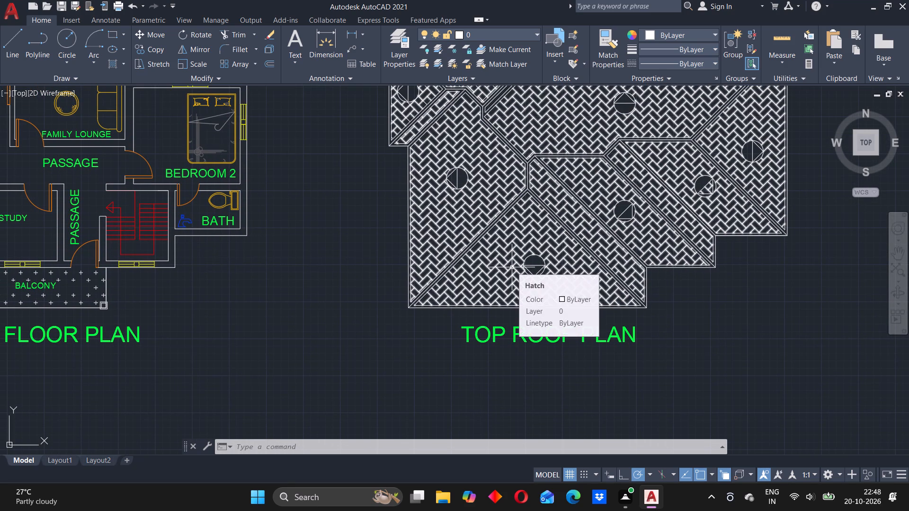
right_click(466, 158)
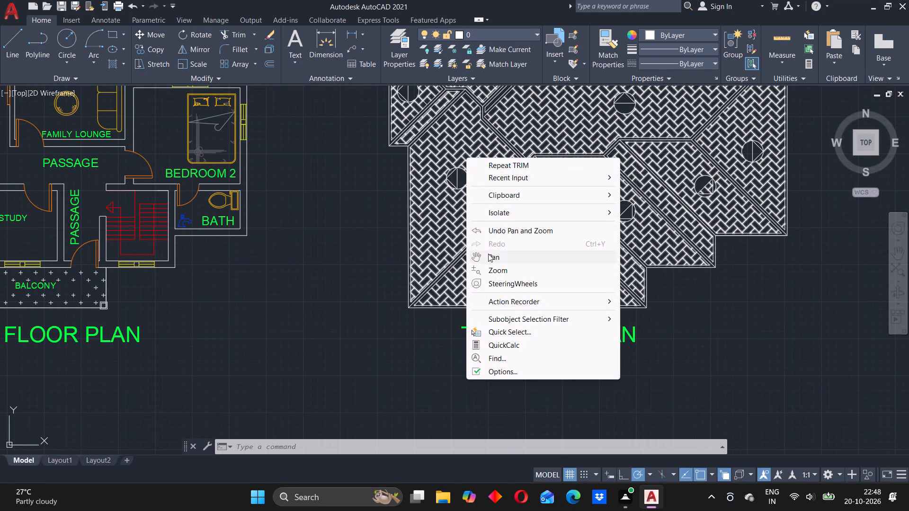
key(Escape)
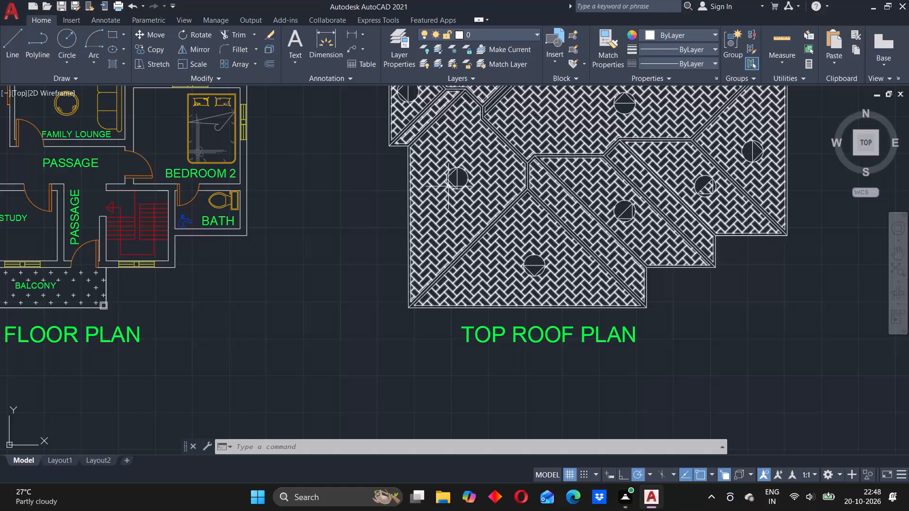
click(454, 150)
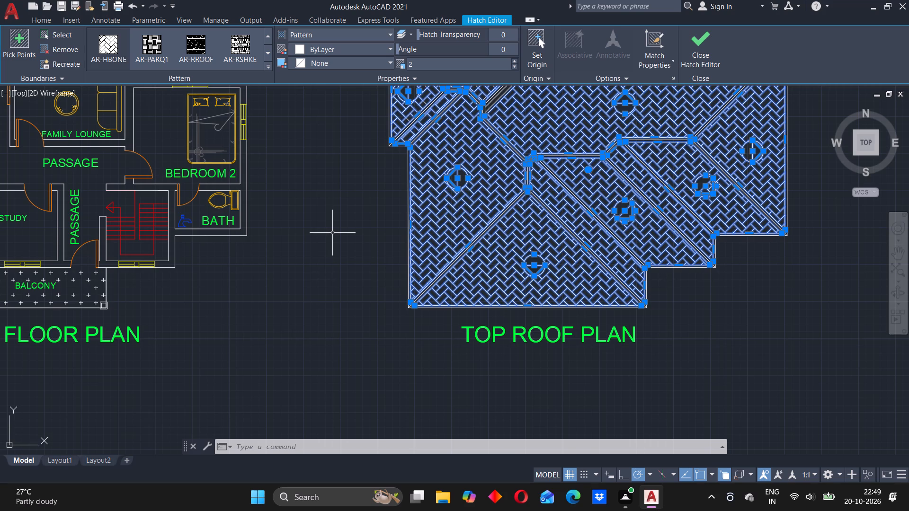
click(867, 475)
click(870, 466)
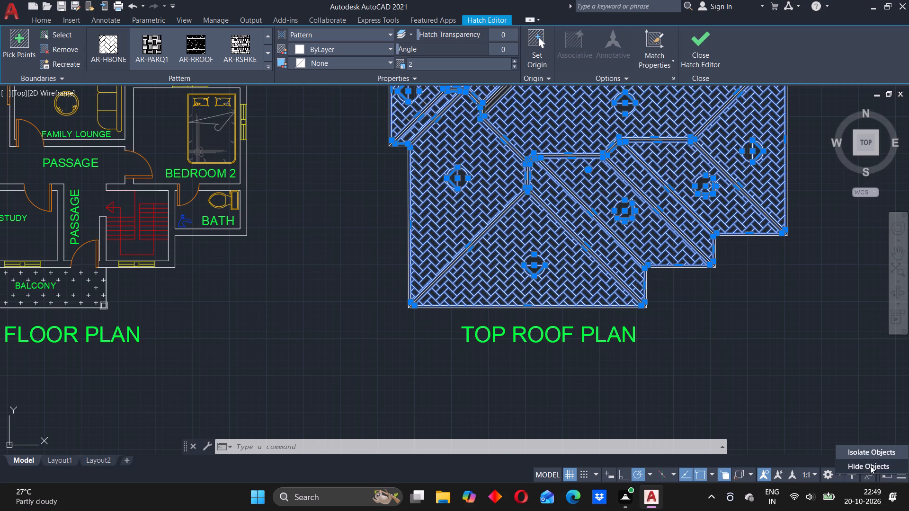
Examine the ridge, hip and valley lines of the top roof plan and its position relative to the elevation.
middle_drag(720, 332, 607, 300)
middle_drag(483, 305, 481, 285)
middle_drag(324, 159, 324, 165)
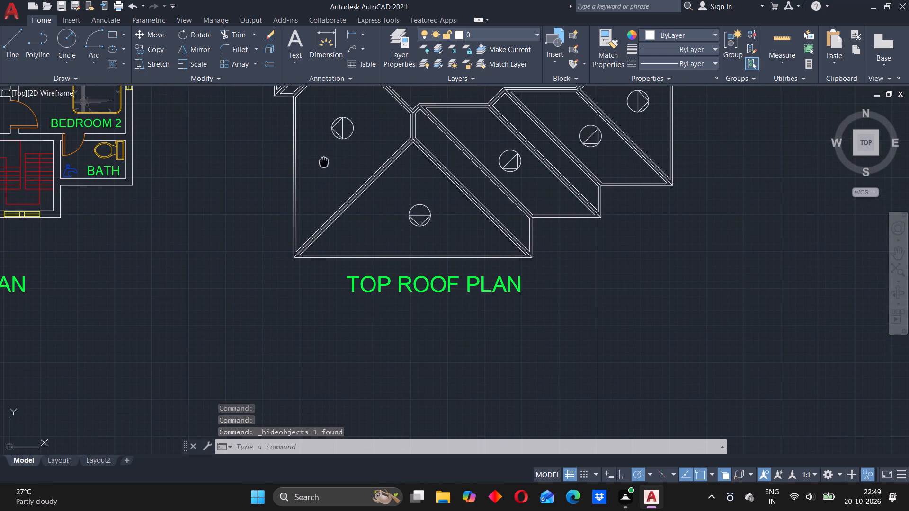
middle_drag(324, 165, 373, 267)
scroll(366, 207, up, 1)
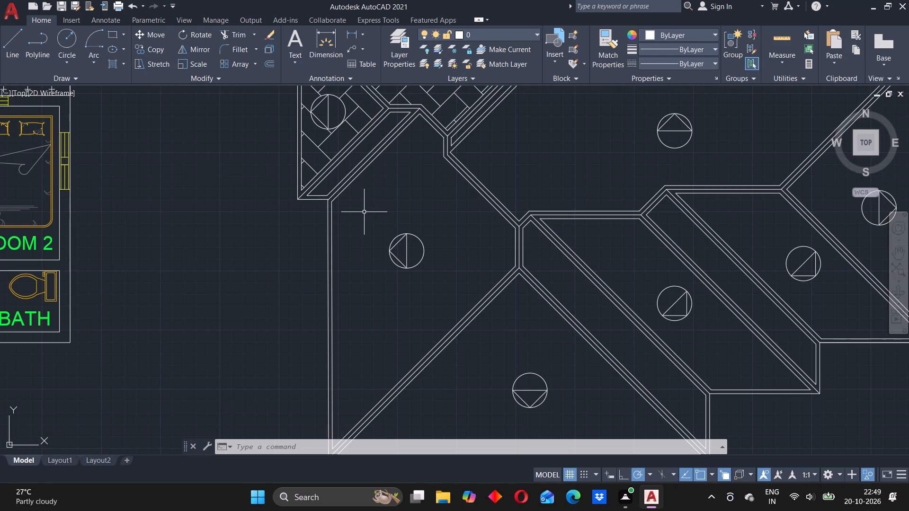
scroll(365, 213, down, 2)
middle_drag(458, 295, 472, 135)
scroll(444, 138, down, 3)
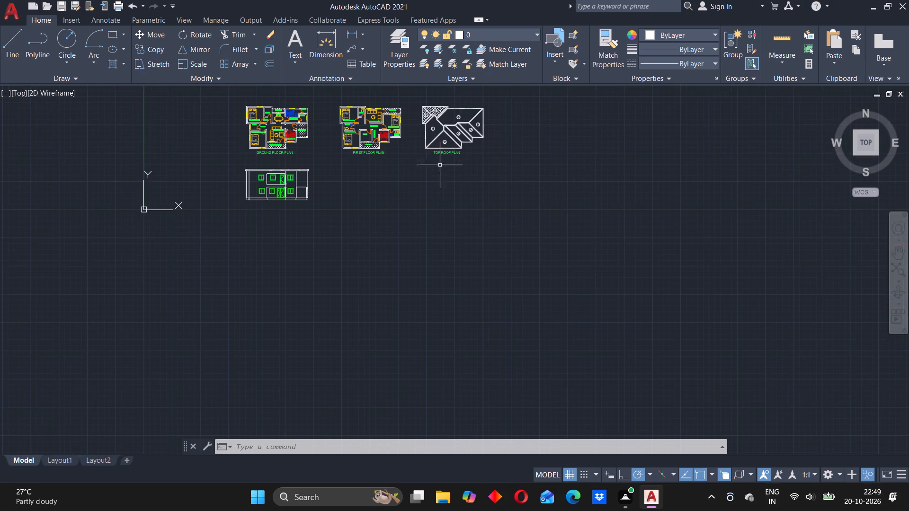
Draw a horizontal line about 31,000 units long in the empty area below the top roof plan.
middle_drag(433, 170, 390, 205)
scroll(391, 196, up, 2)
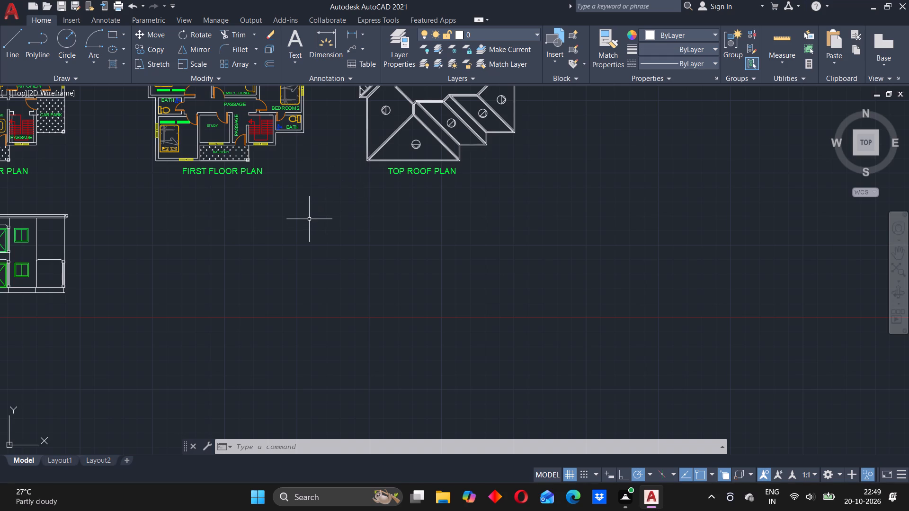
key(k)
key(BackSpace)
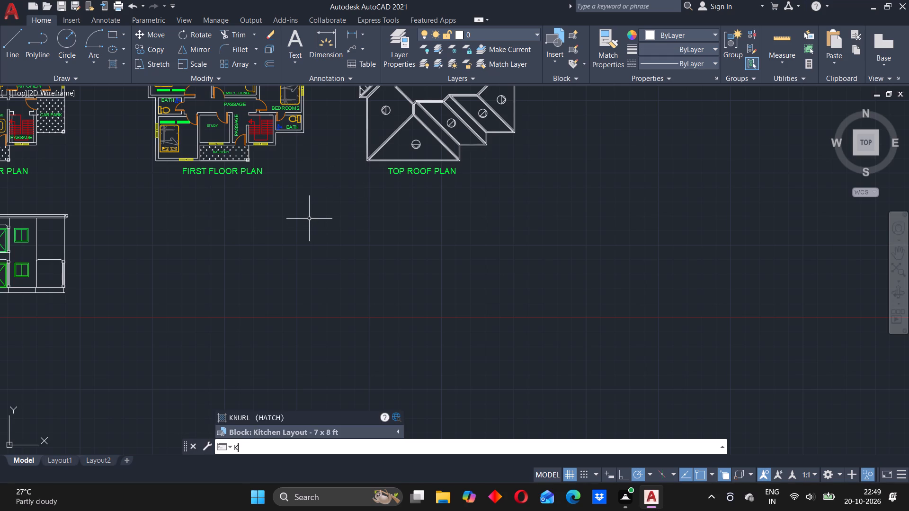
key(l)
key(BackSpace)
key(BackSpace)
key(BackSpace)
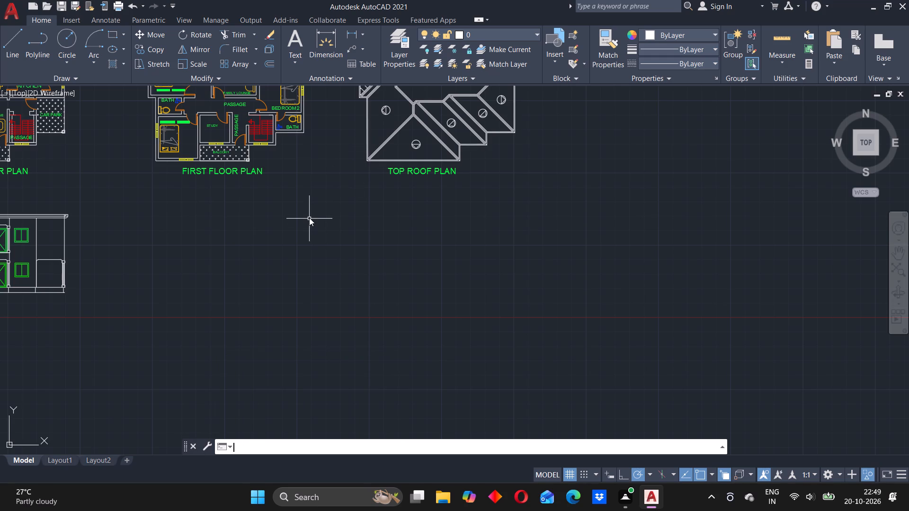
key(l)
key(Return)
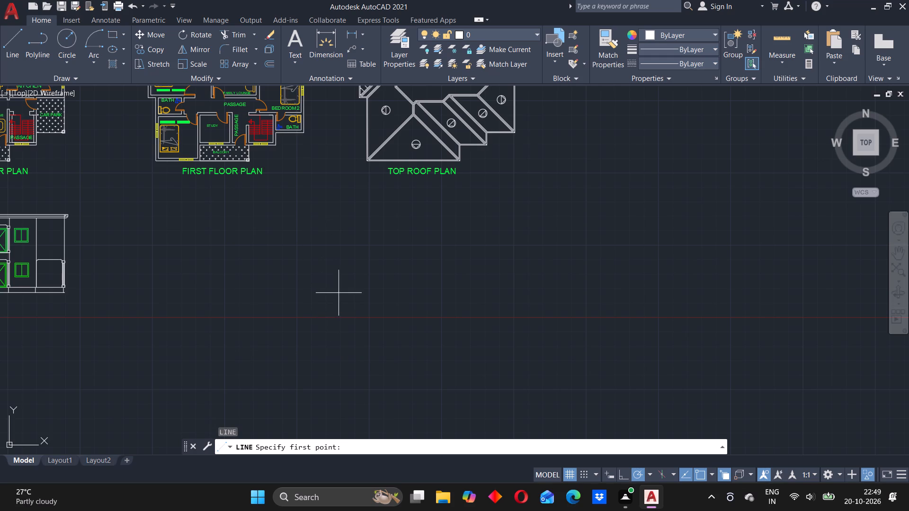
click(315, 306)
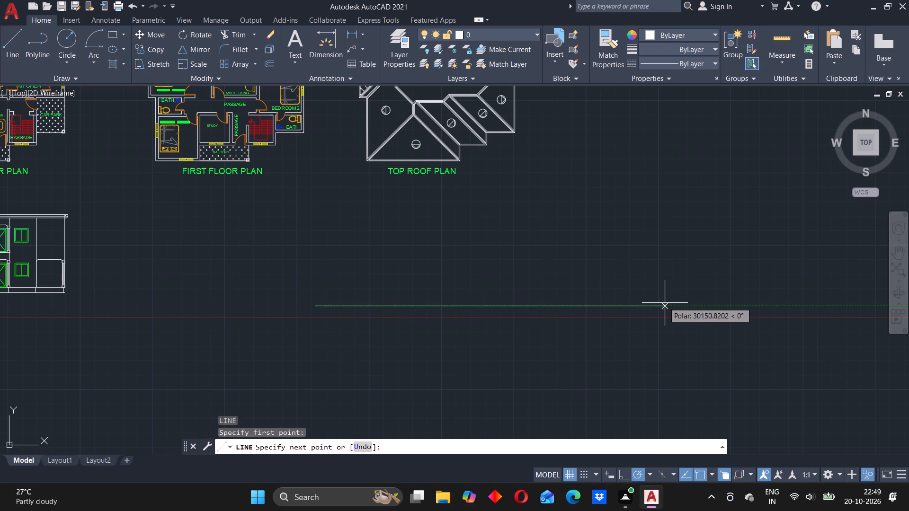
click(674, 303)
key(Escape)
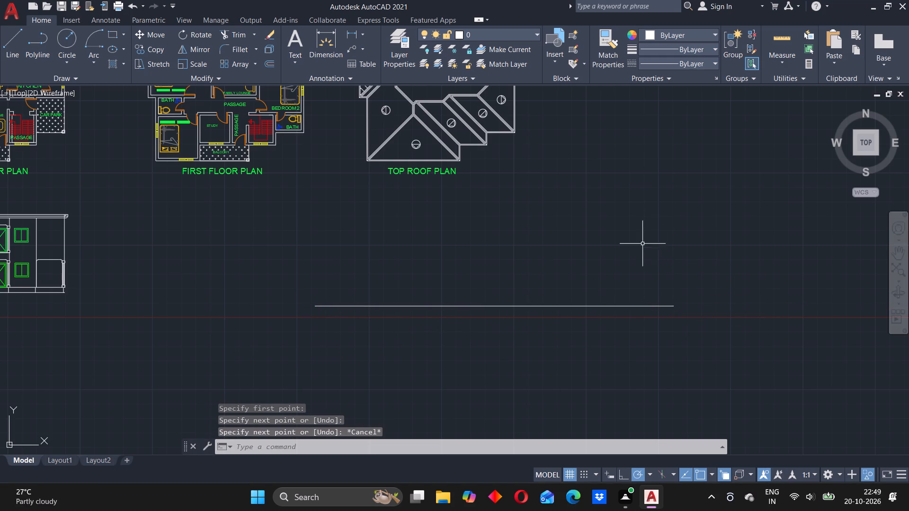
Delete the remaining hatch in the northwest corner of the top roof plan.
middle_drag(330, 168, 337, 263)
scroll(376, 180, down, 1)
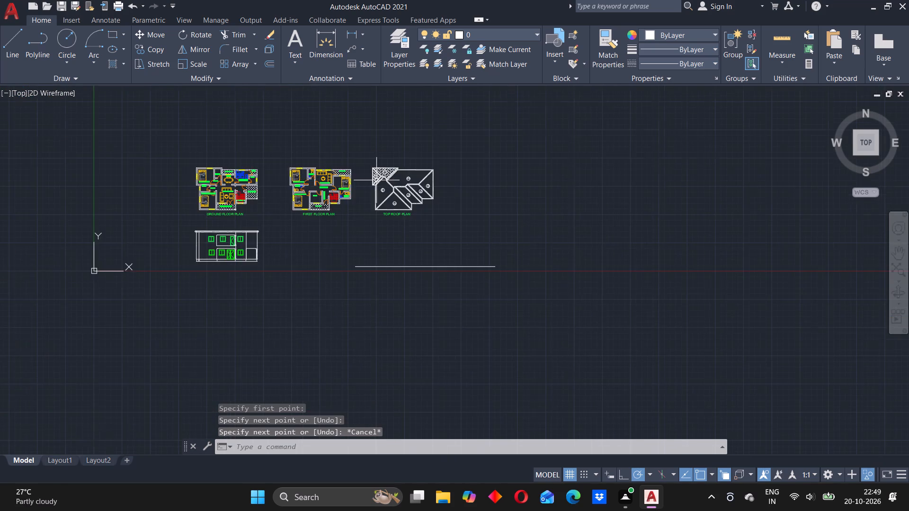
scroll(376, 180, down, 1)
scroll(376, 180, up, 4)
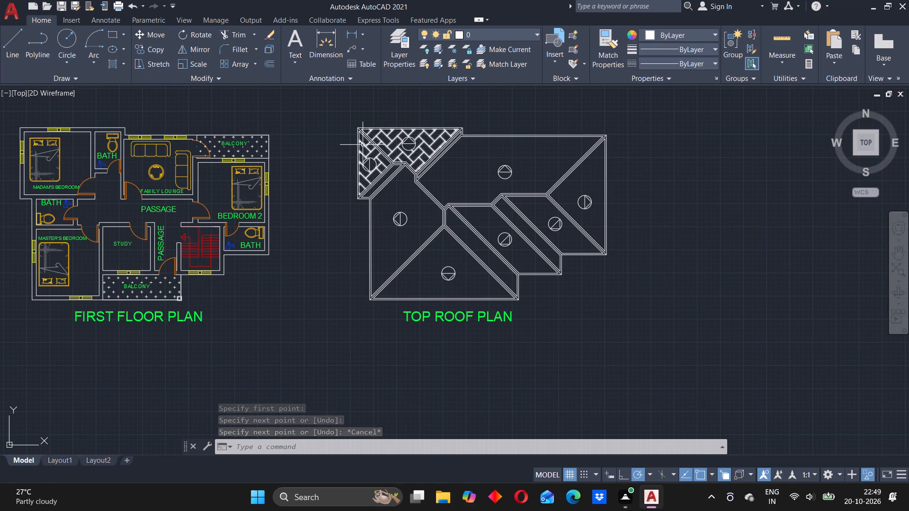
click(363, 145)
key(Delete)
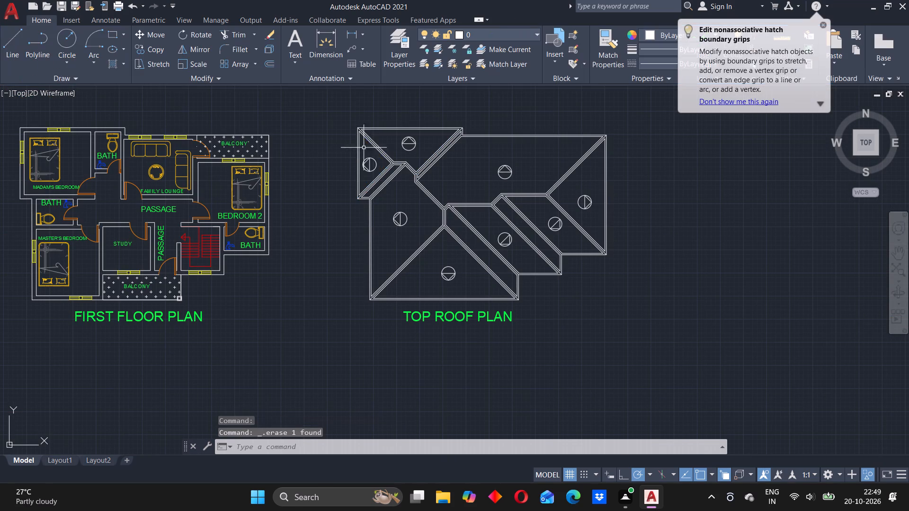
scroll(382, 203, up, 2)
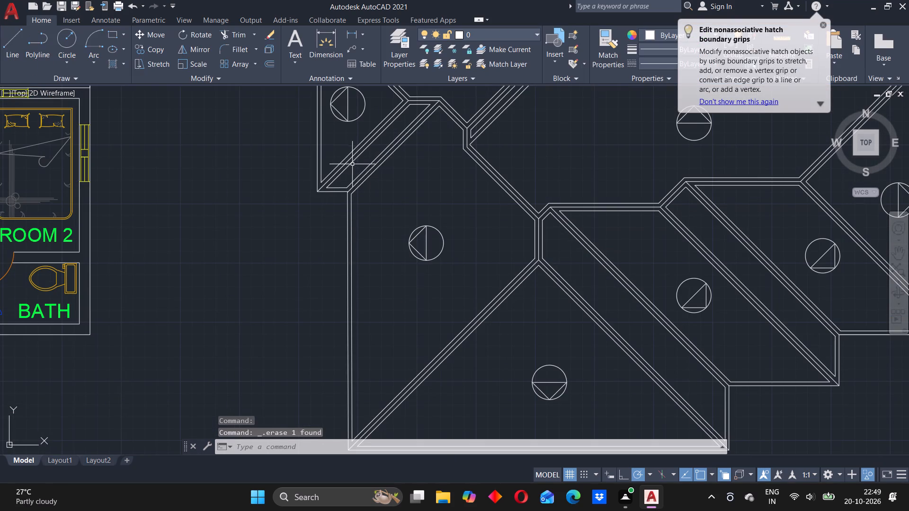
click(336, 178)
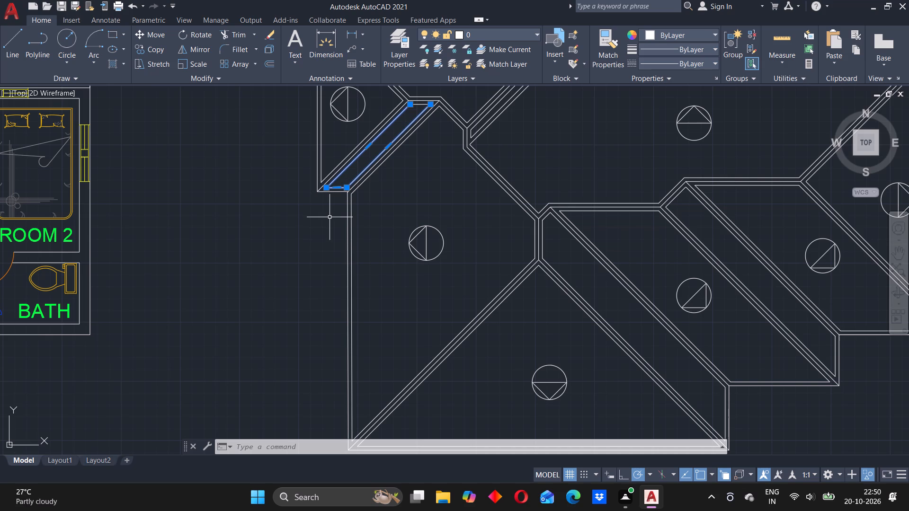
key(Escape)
Copy the triangular south slope outline of the top roof plan by its lower-left corner onto the horizontal line below the plan.
scroll(423, 240, down, 1)
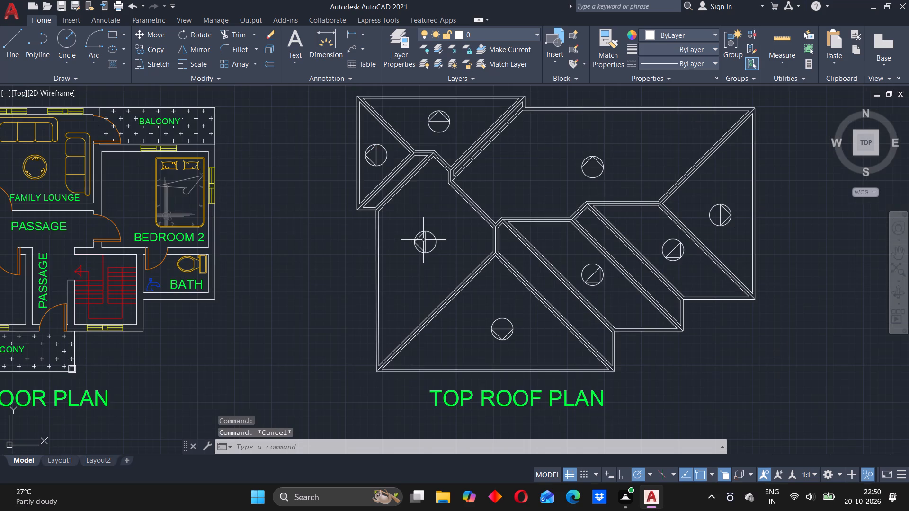
middle_drag(458, 290, 369, 152)
scroll(354, 169, up, 1)
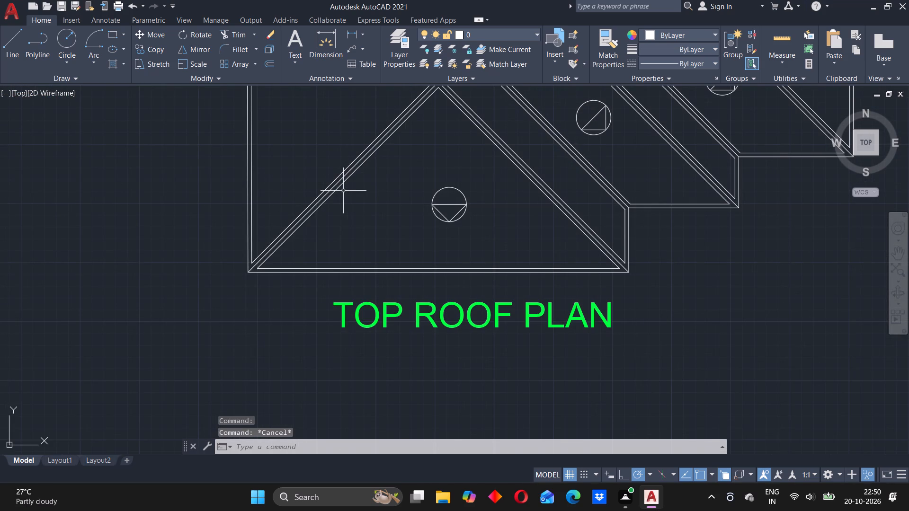
click(336, 191)
text(CO)
key(Return)
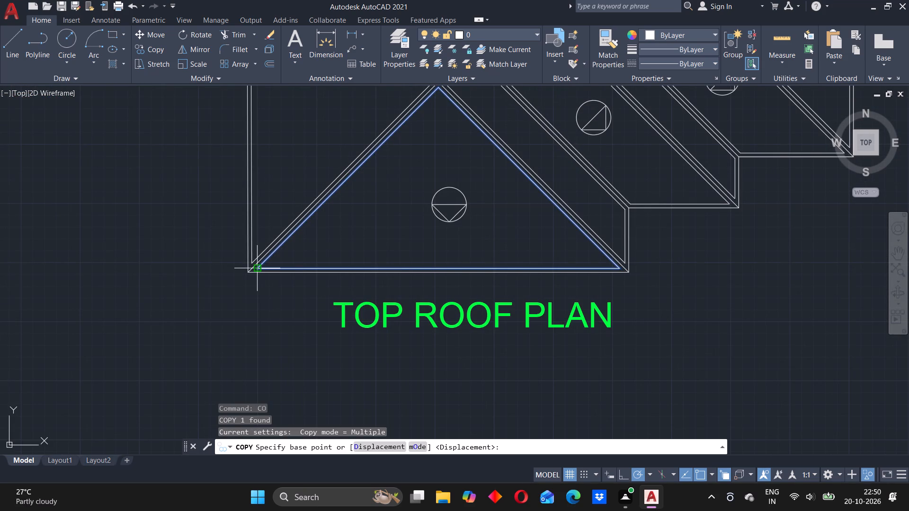
click(255, 267)
scroll(394, 329, down, 4)
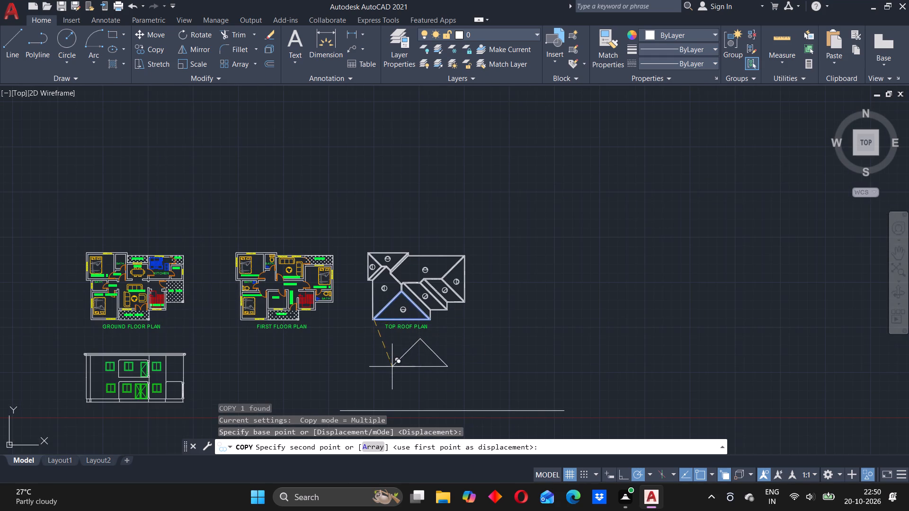
middle_drag(392, 367, 386, 191)
scroll(380, 233, up, 3)
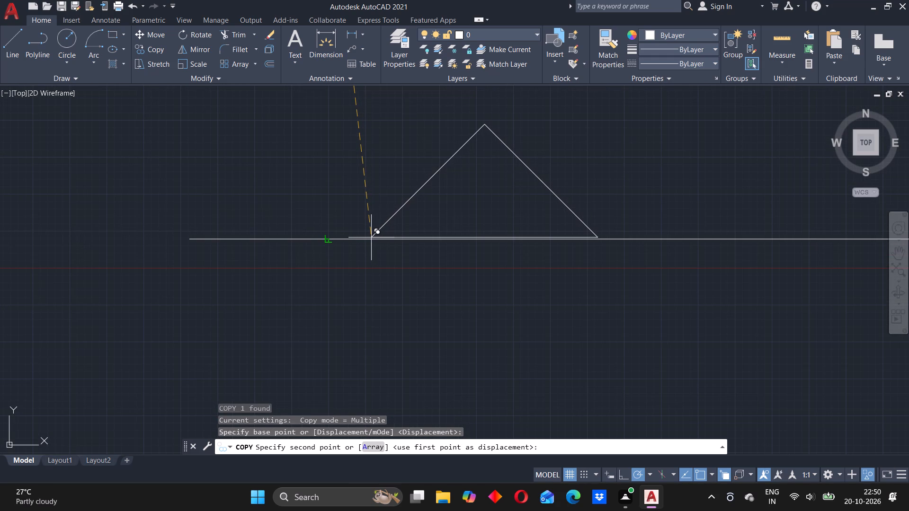
click(371, 238)
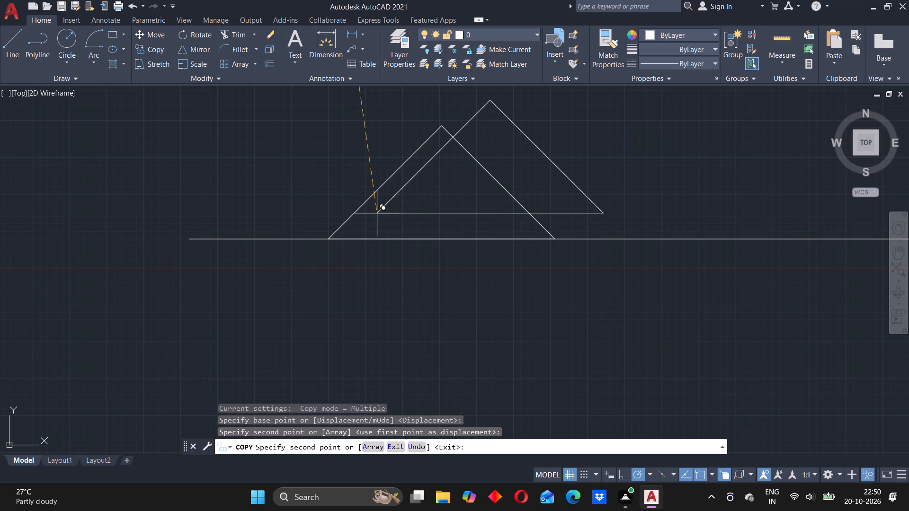
key(Escape)
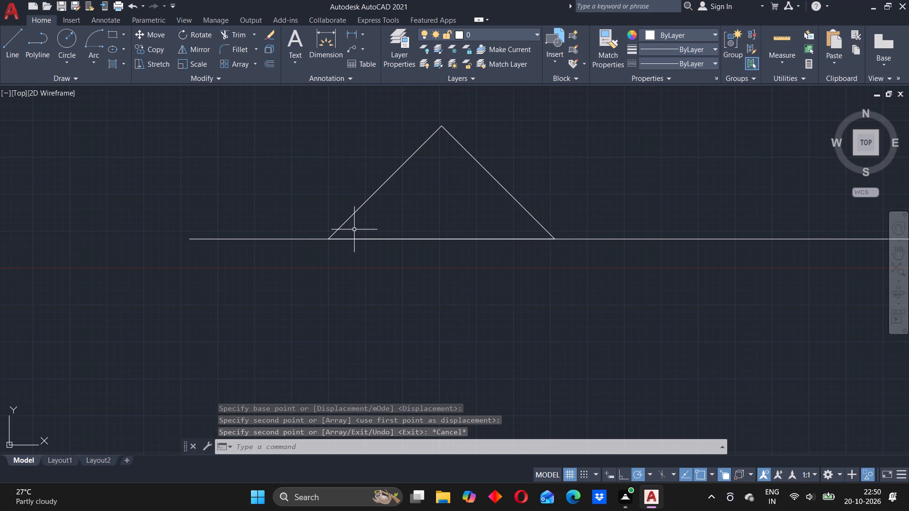
Copy the narrow diagonal slope outline near the roof plan's northwest corner by its lower-right corner to beside the copied triangle's lower-left corner.
scroll(352, 226, up, 2)
scroll(350, 220, down, 2)
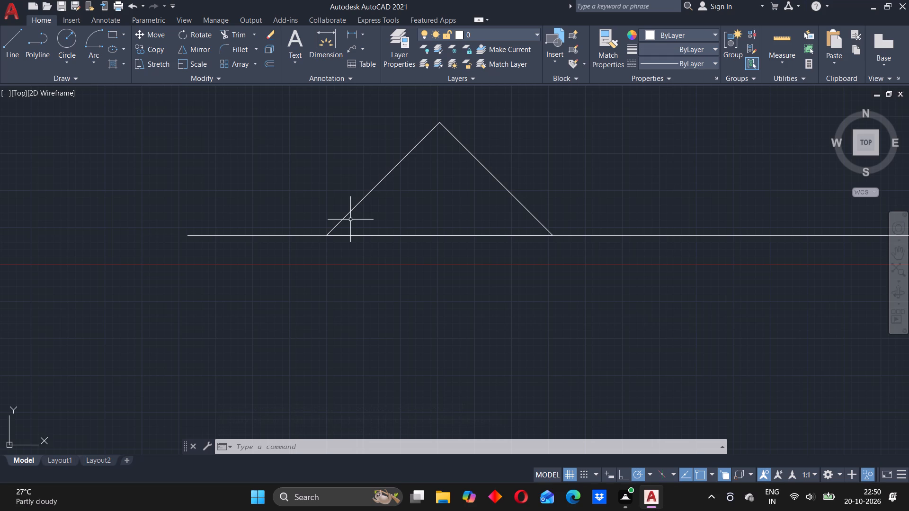
scroll(333, 183, down, 4)
middle_drag(331, 159, 302, 261)
scroll(321, 185, up, 3)
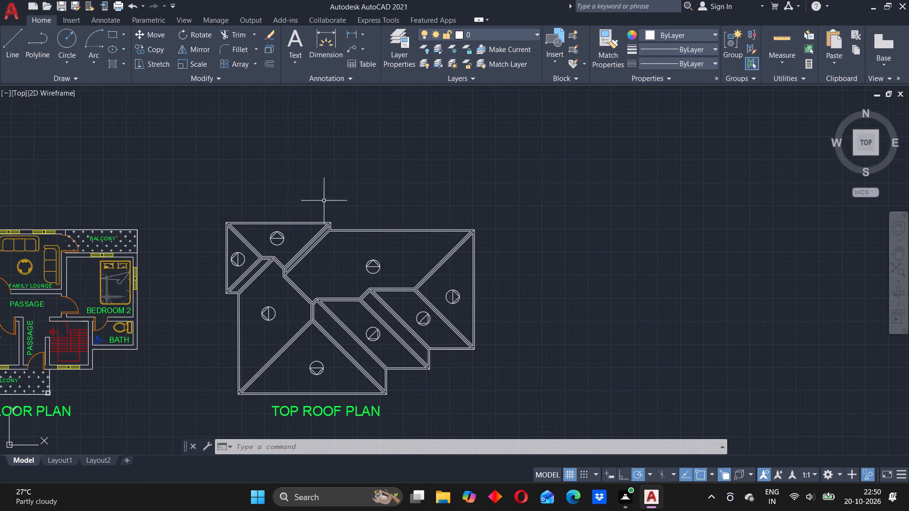
middle_drag(276, 326, 357, 201)
scroll(338, 128, up, 2)
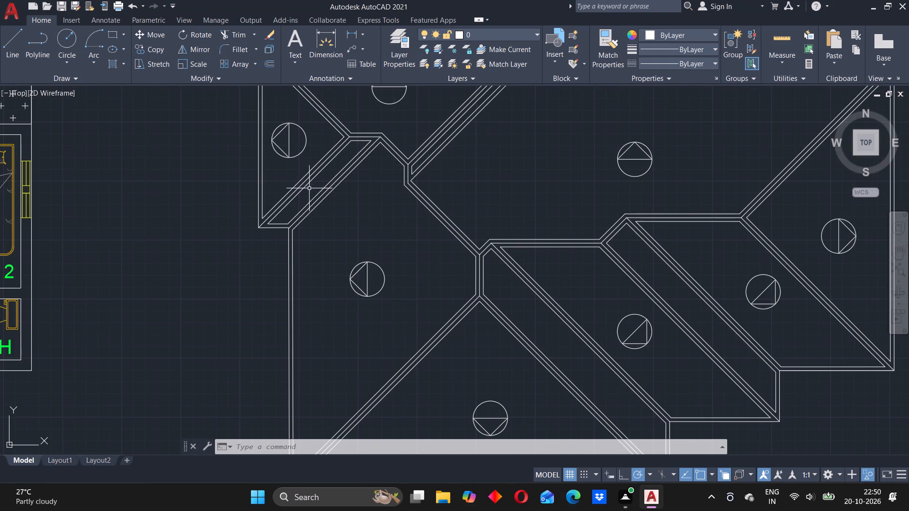
click(300, 191)
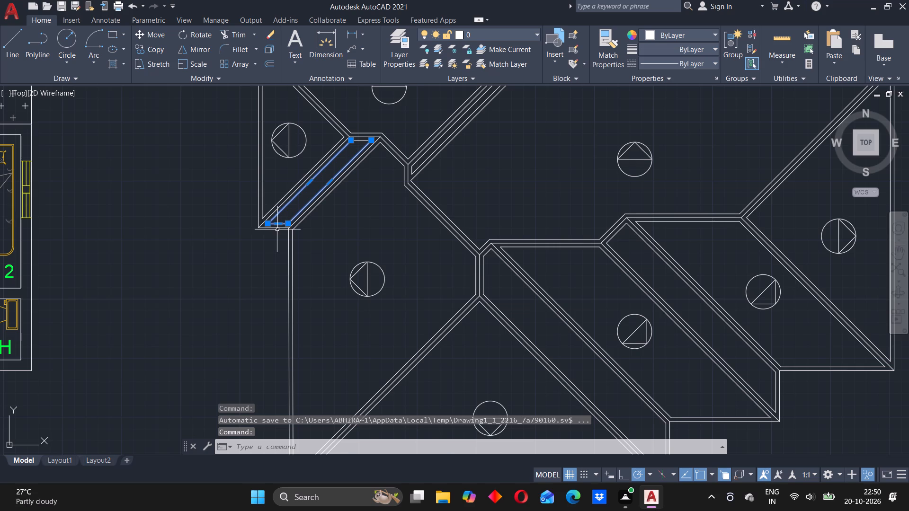
text(CO)
key(Return)
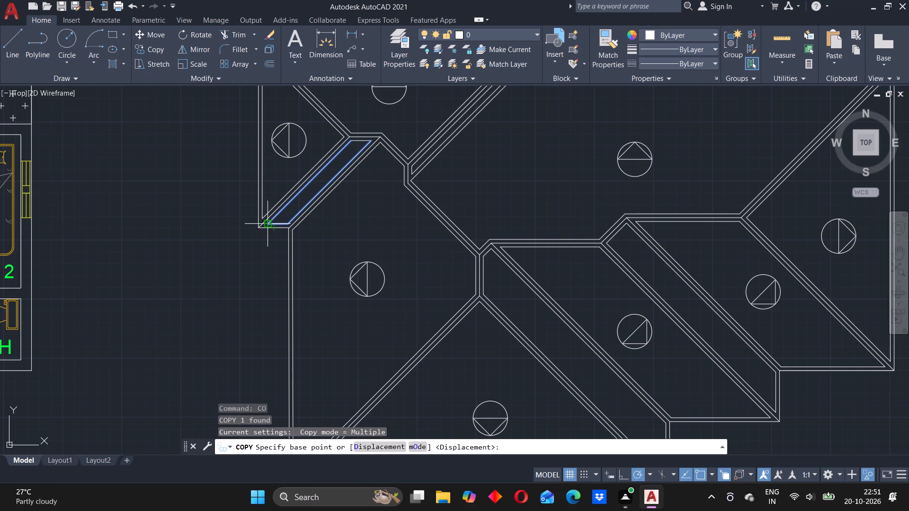
click(287, 224)
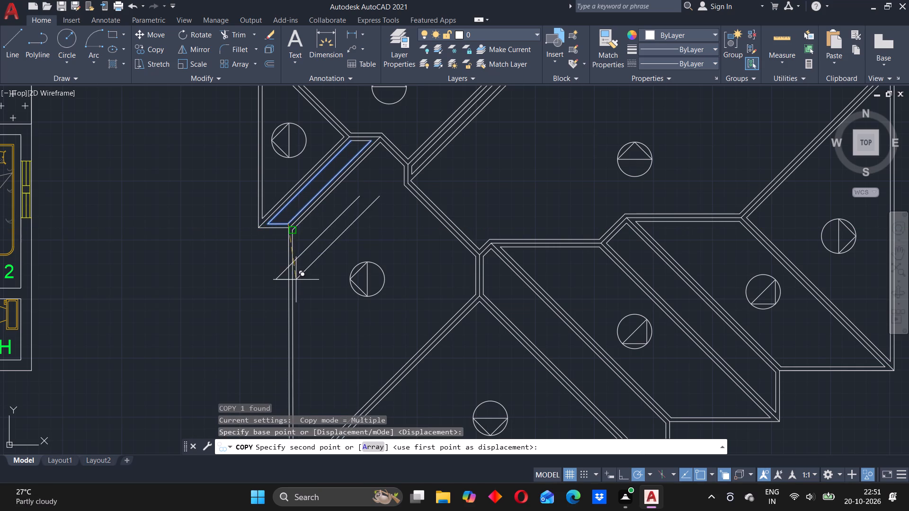
scroll(294, 278, down, 3)
middle_drag(278, 311, 324, 119)
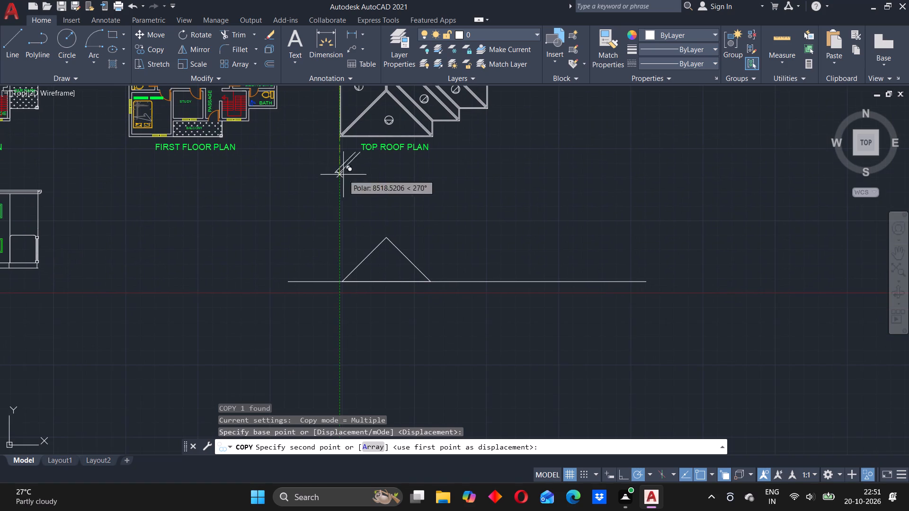
scroll(335, 263, up, 2)
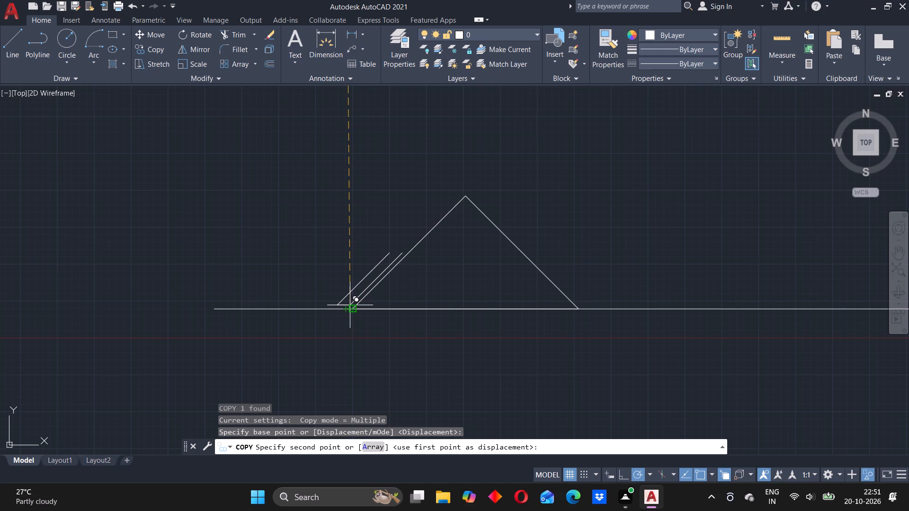
scroll(350, 305, up, 3)
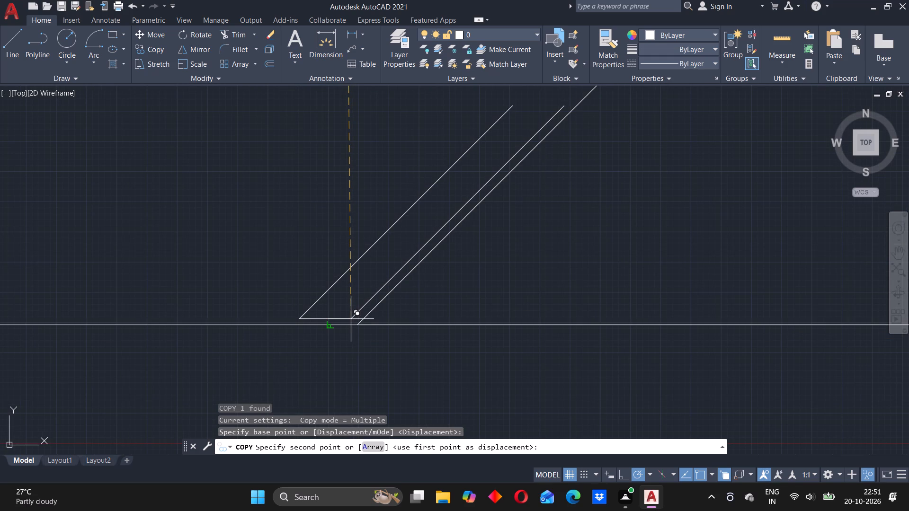
click(351, 318)
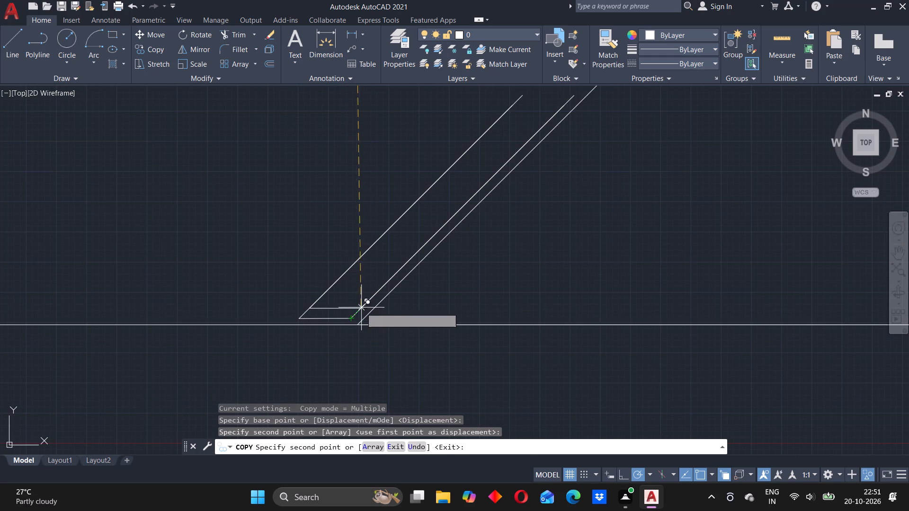
scroll(365, 279, down, 2)
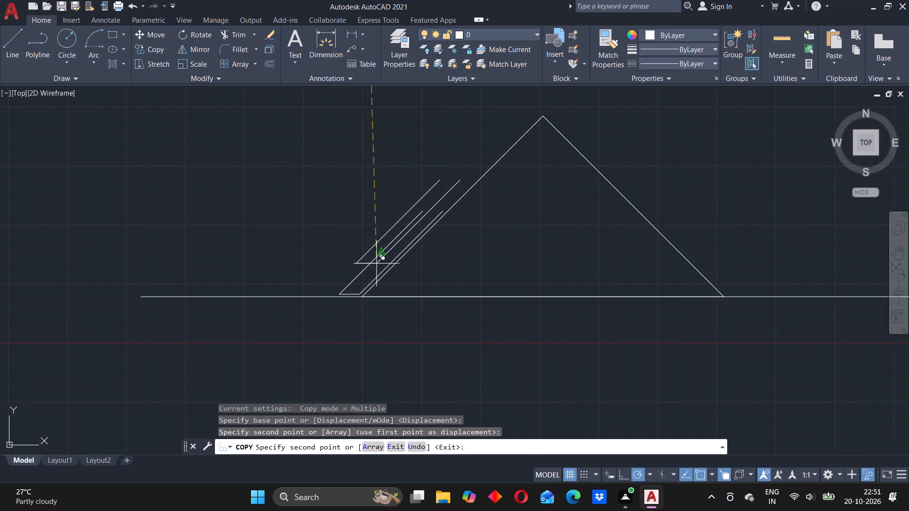
key(Escape)
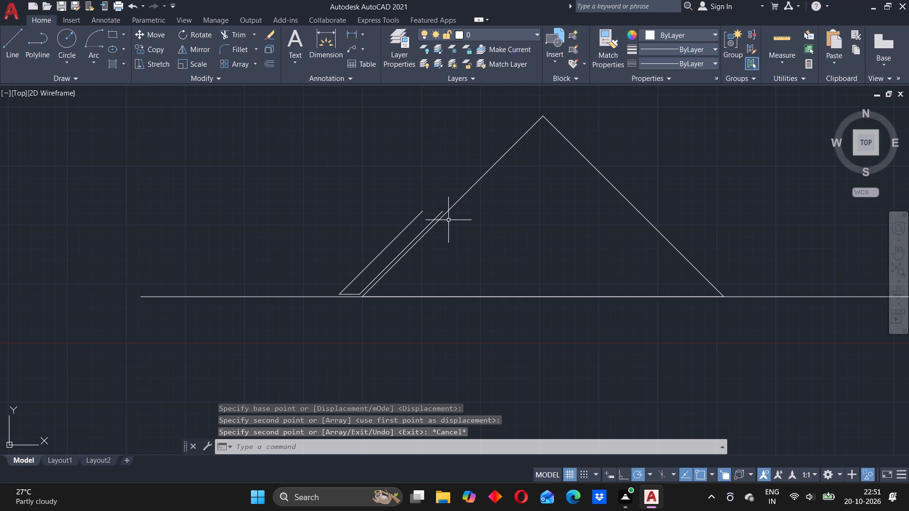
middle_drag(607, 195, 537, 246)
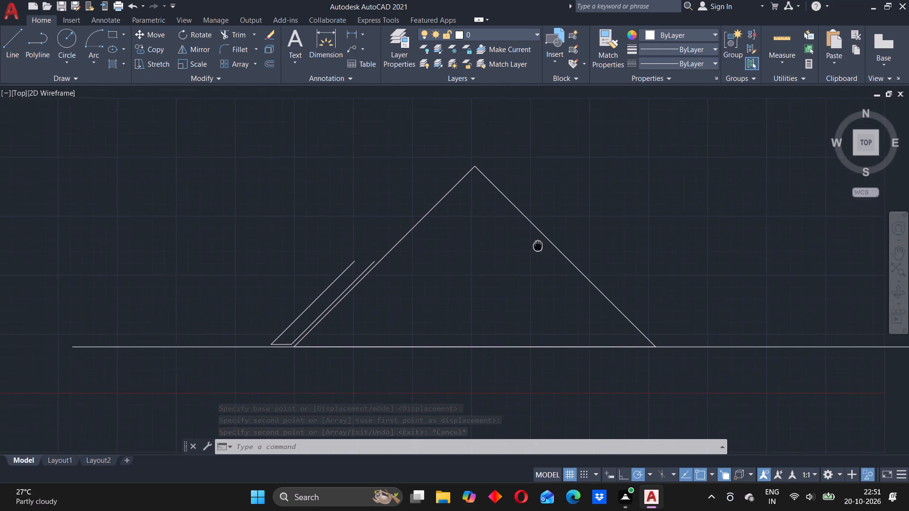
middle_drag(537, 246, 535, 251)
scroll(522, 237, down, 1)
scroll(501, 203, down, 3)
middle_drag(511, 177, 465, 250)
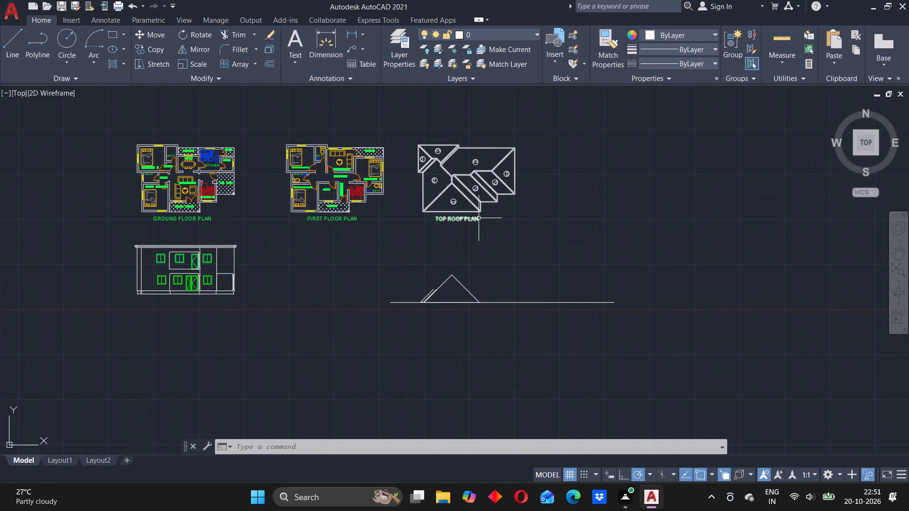
Copy the inner outline of the roof plan's middle stepped face, by its lower-left corner, to just above the baseline beside the triangle's right foot.
scroll(479, 218, up, 2)
middle_drag(510, 207, 502, 222)
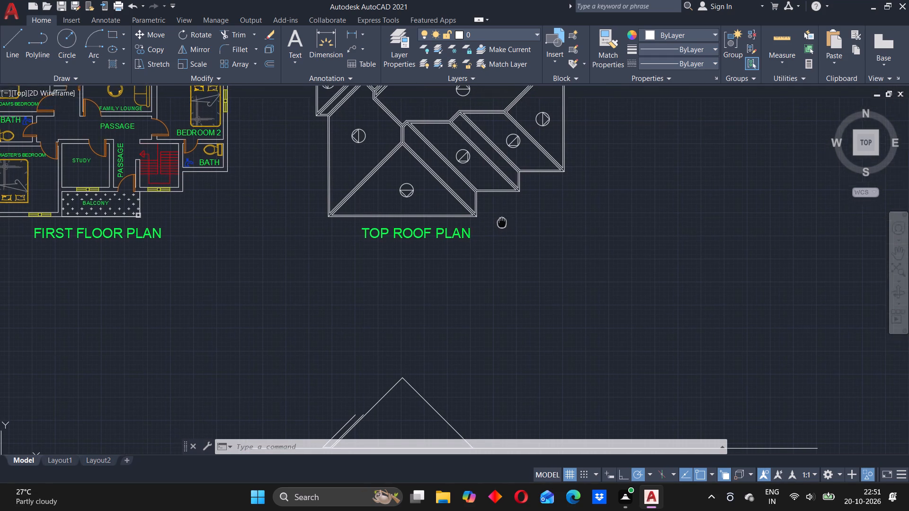
middle_drag(502, 222, 490, 247)
scroll(462, 196, up, 3)
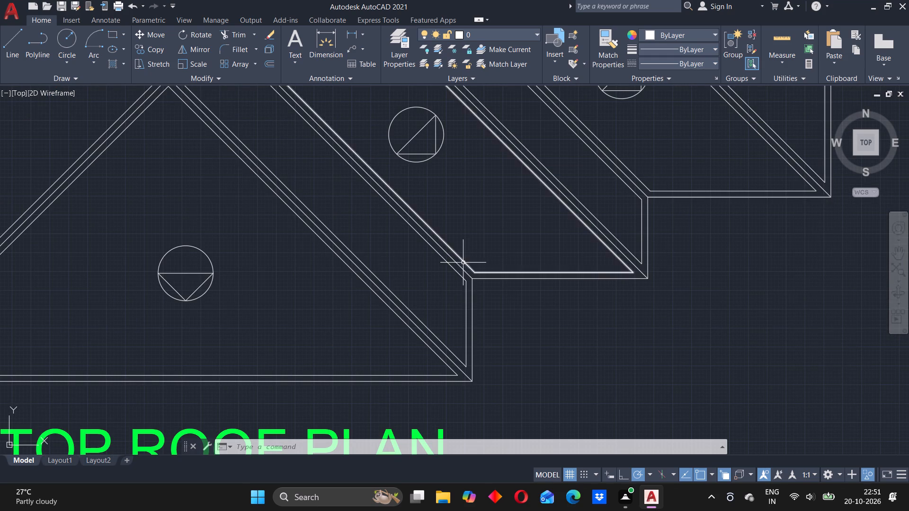
click(463, 263)
text(CO)
key(Return)
click(478, 274)
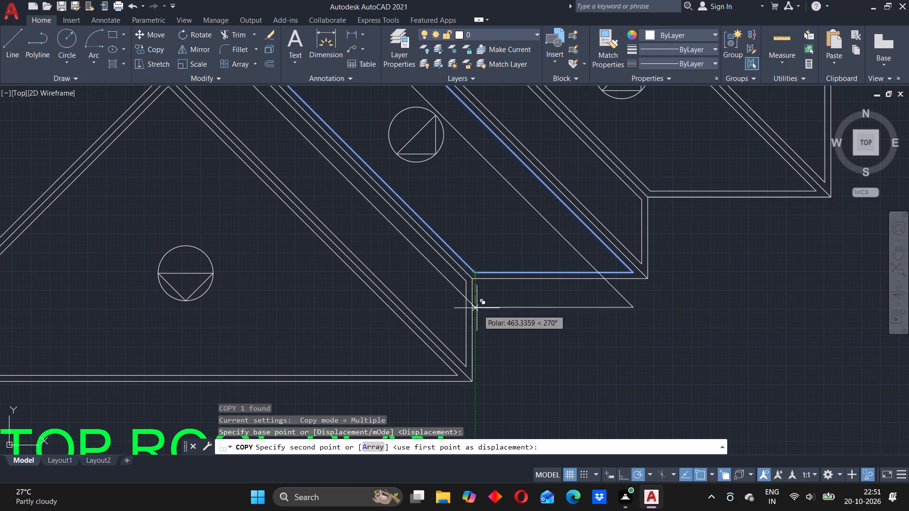
scroll(478, 311, down, 4)
middle_drag(481, 355, 453, 141)
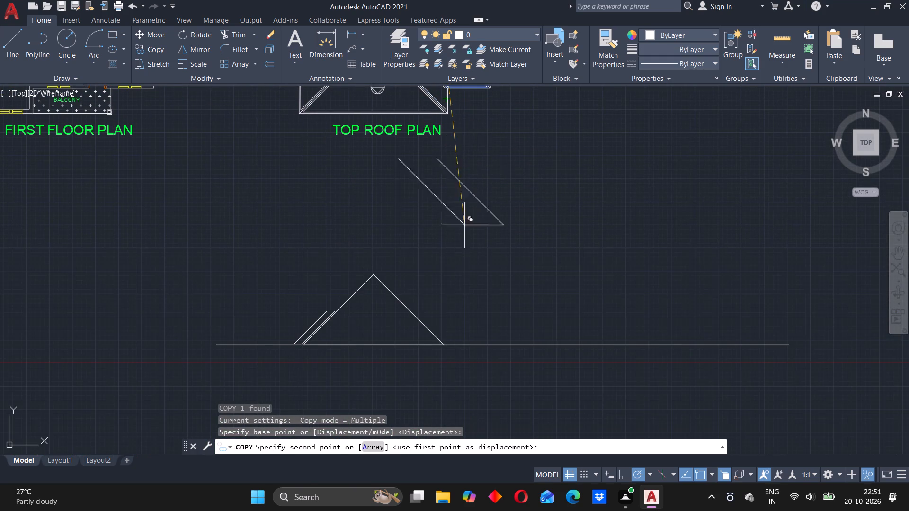
scroll(459, 327, up, 2)
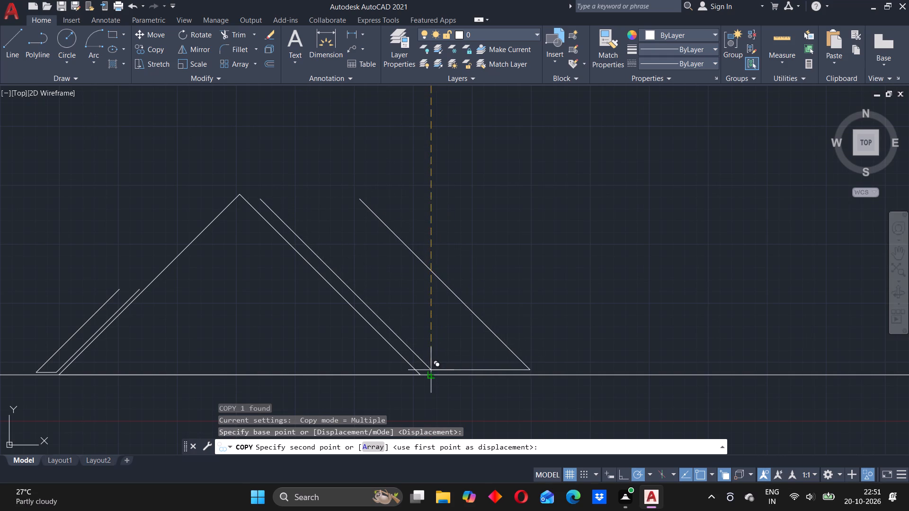
scroll(423, 368, up, 2)
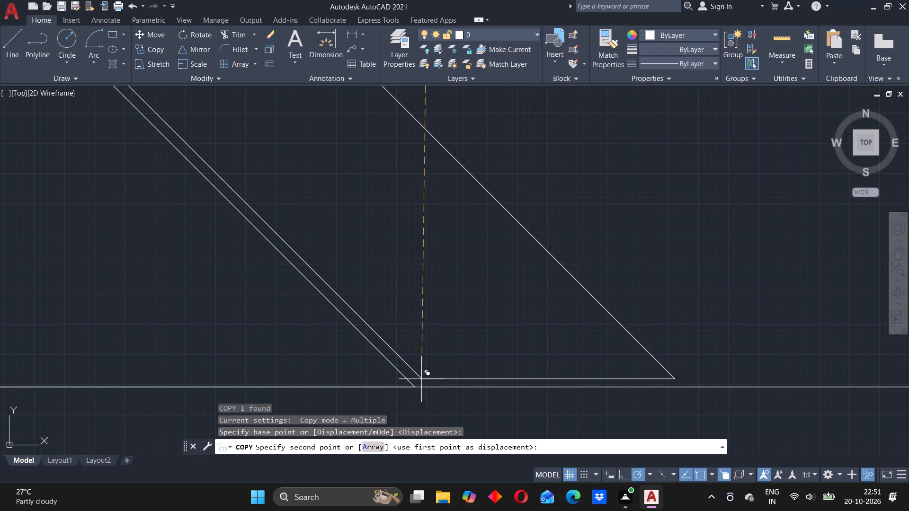
click(421, 379)
scroll(437, 288, down, 4)
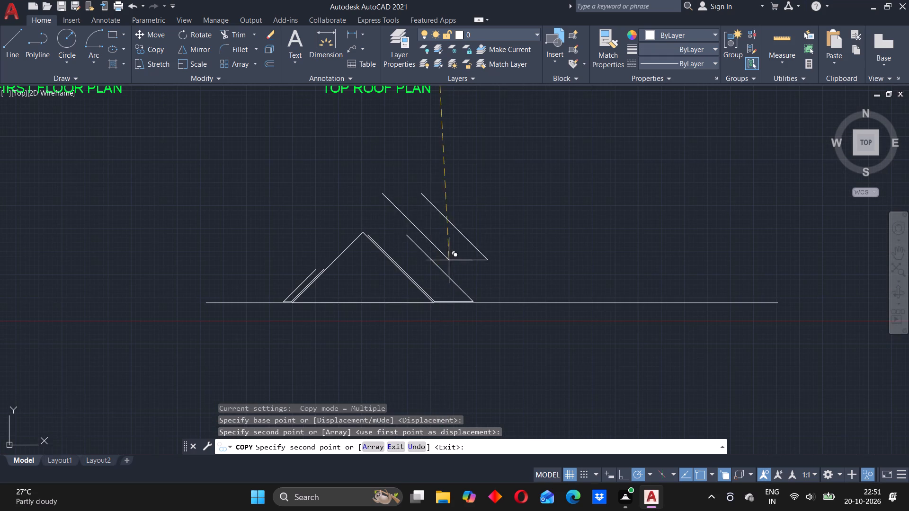
middle_drag(463, 234, 408, 329)
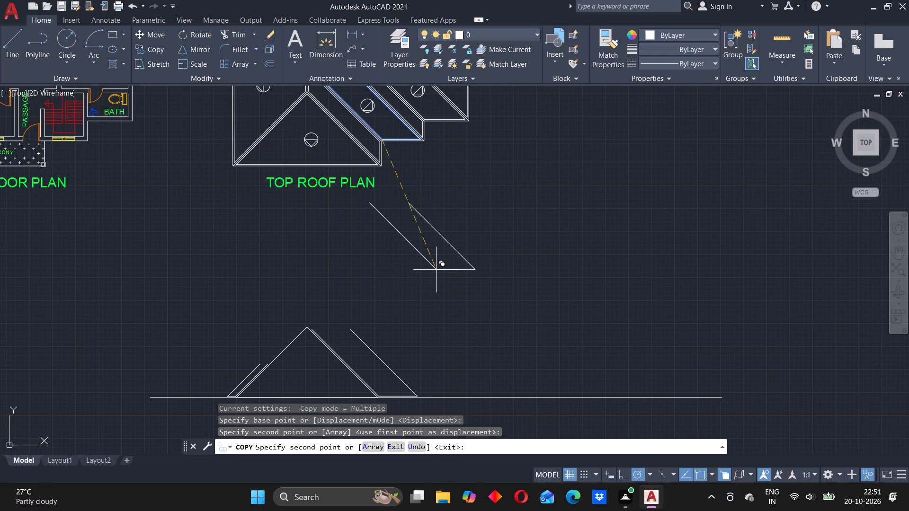
middle_drag(445, 247, 395, 336)
key(Escape)
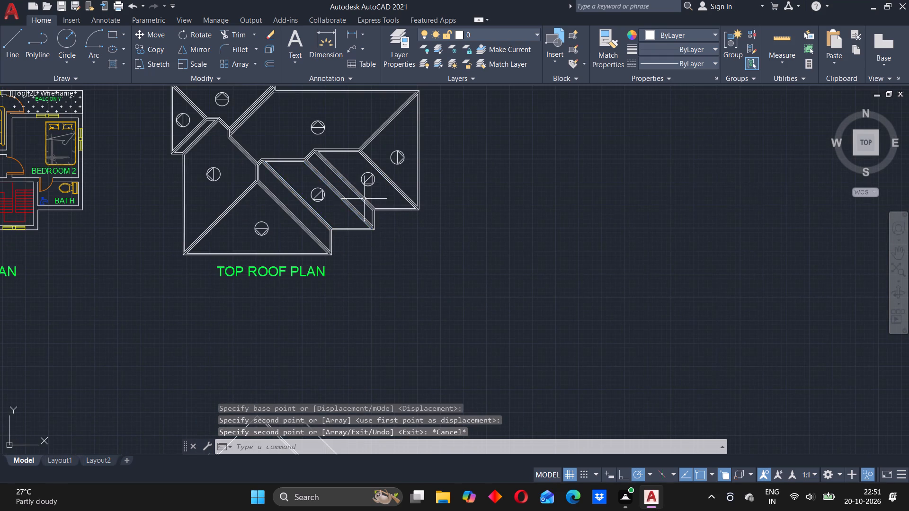
Copy the inner outline of the adjoining stepped face nearest the roof plan's right end to the baseline, just right of the previous copy.
scroll(361, 187, up, 2)
click(387, 232)
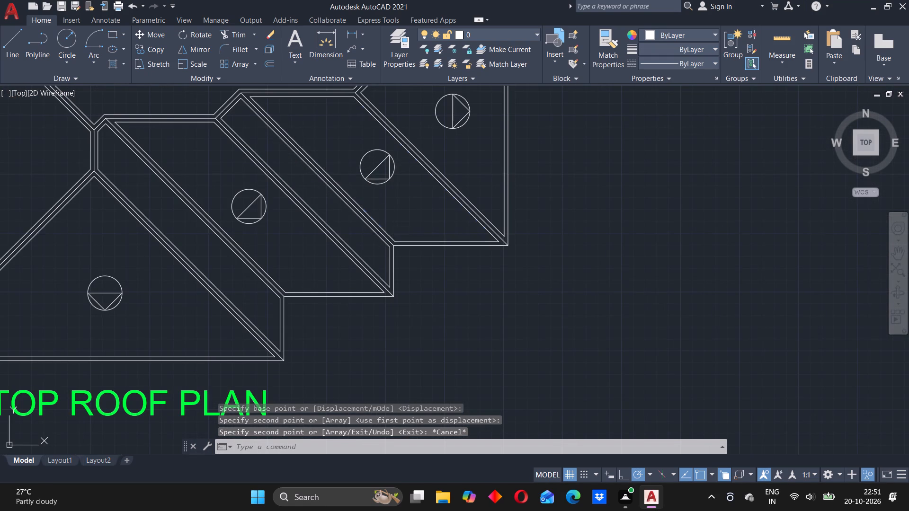
text(CO)
key(Return)
scroll(398, 231, up, 3)
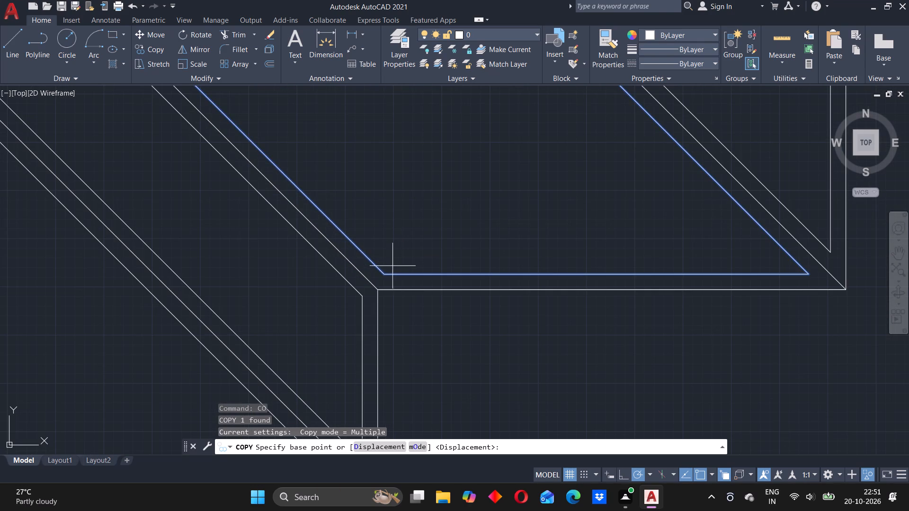
drag(386, 277, 387, 282)
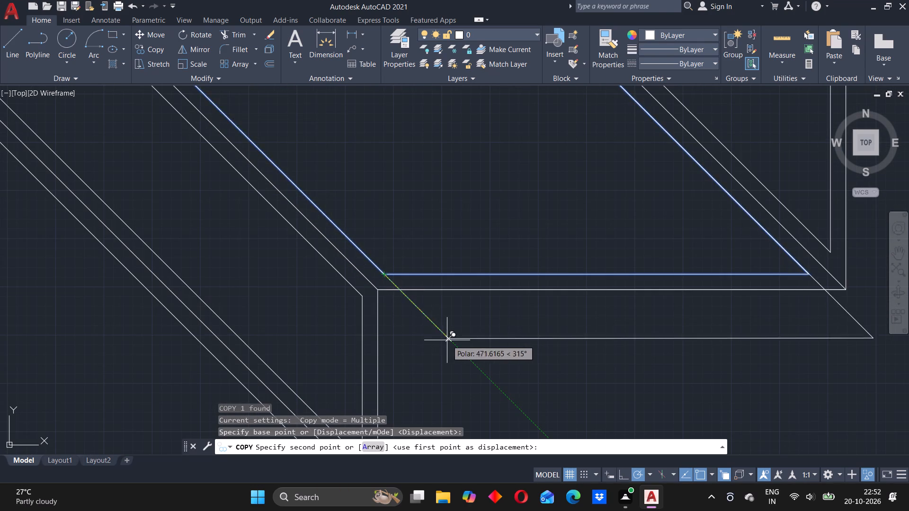
scroll(447, 340, down, 7)
middle_drag(455, 369, 399, 161)
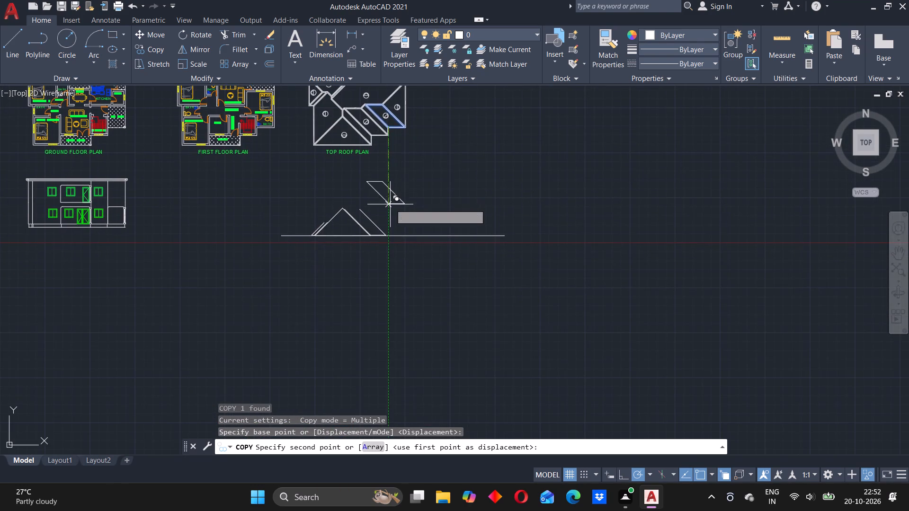
scroll(390, 215, up, 3)
scroll(370, 291, up, 3)
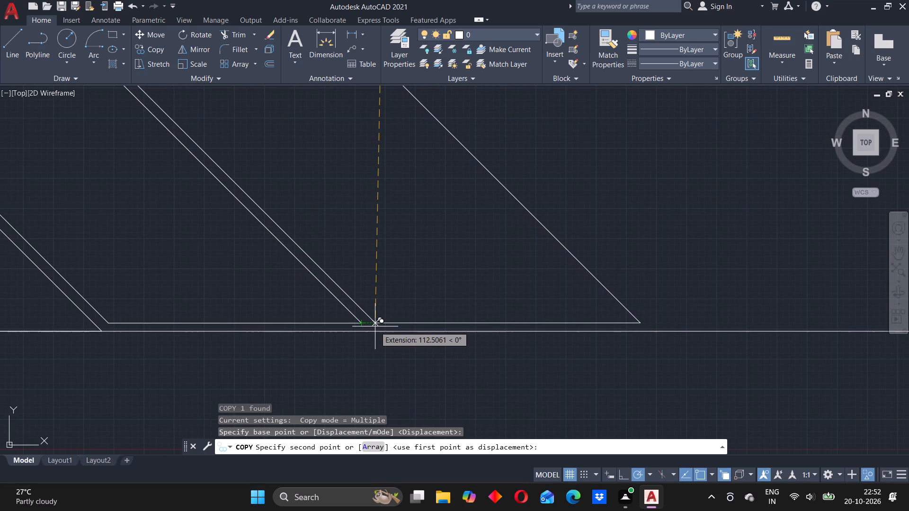
click(375, 326)
scroll(402, 258, down, 3)
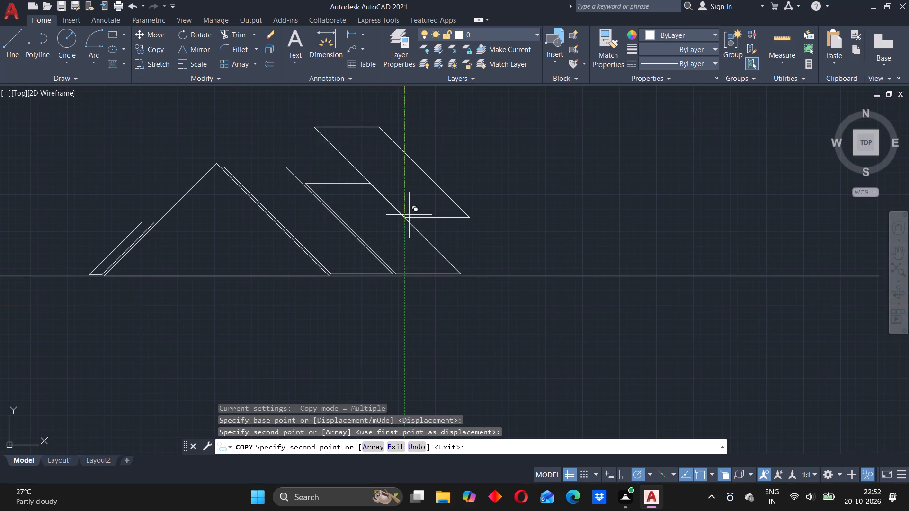
middle_drag(411, 211, 401, 255)
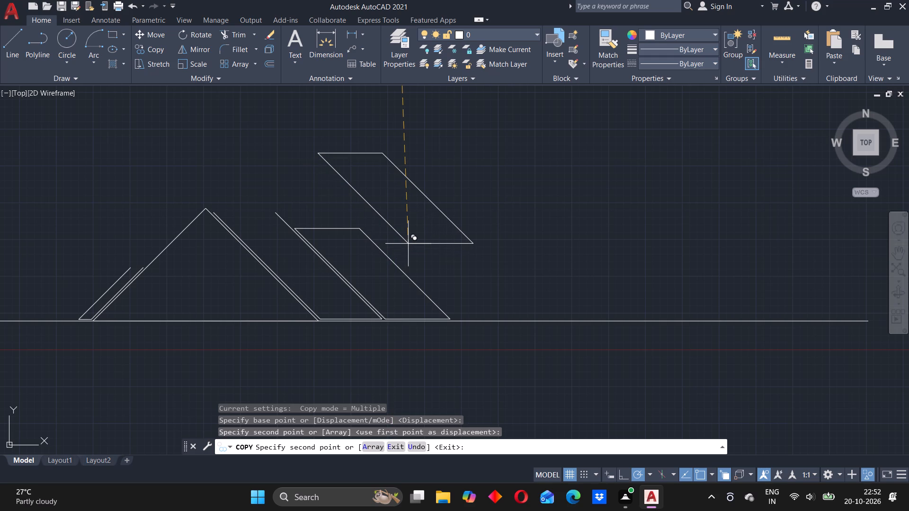
key(Escape)
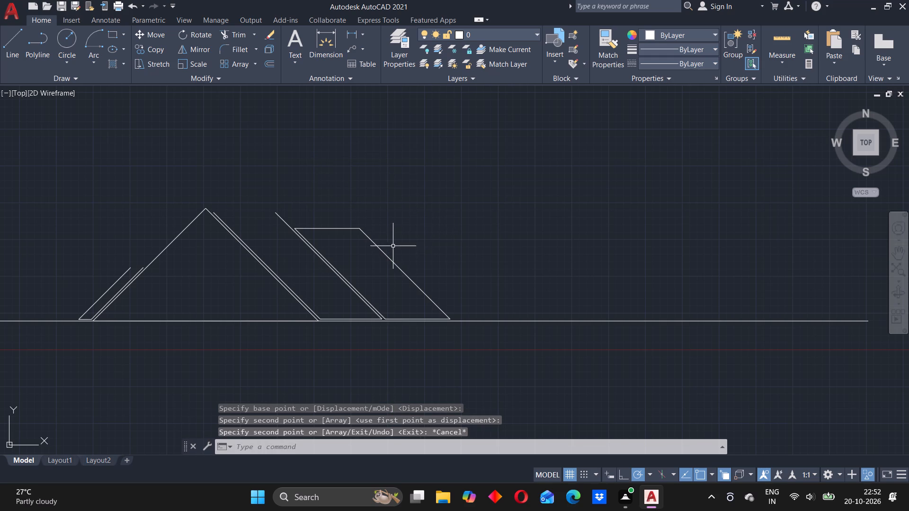
Draw a horizontal line closing the open top of the narrow sloping strip left of the triangle.
scroll(393, 246, down, 2)
middle_drag(313, 265, 386, 268)
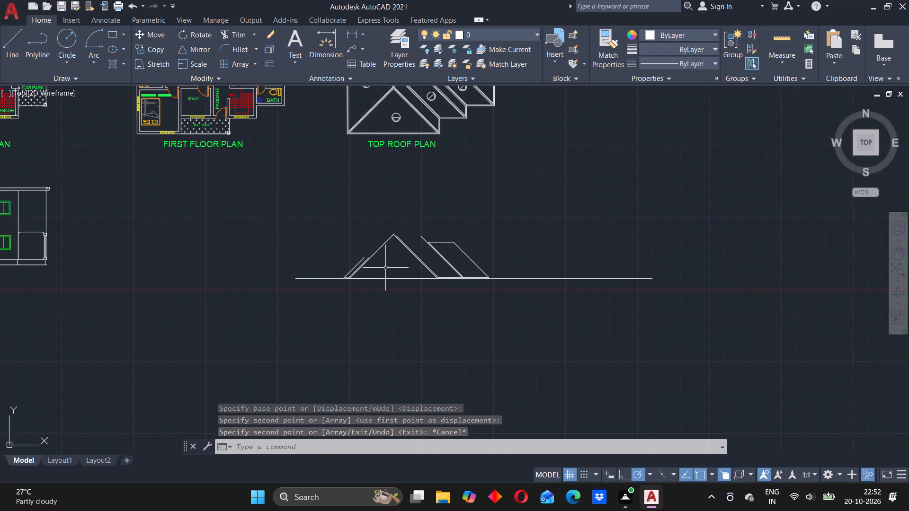
scroll(361, 249, up, 2)
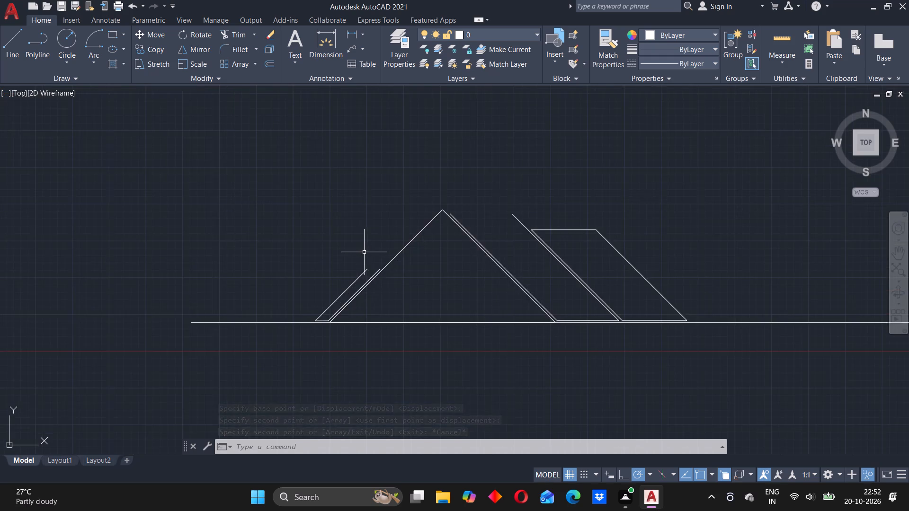
scroll(364, 252, up, 3)
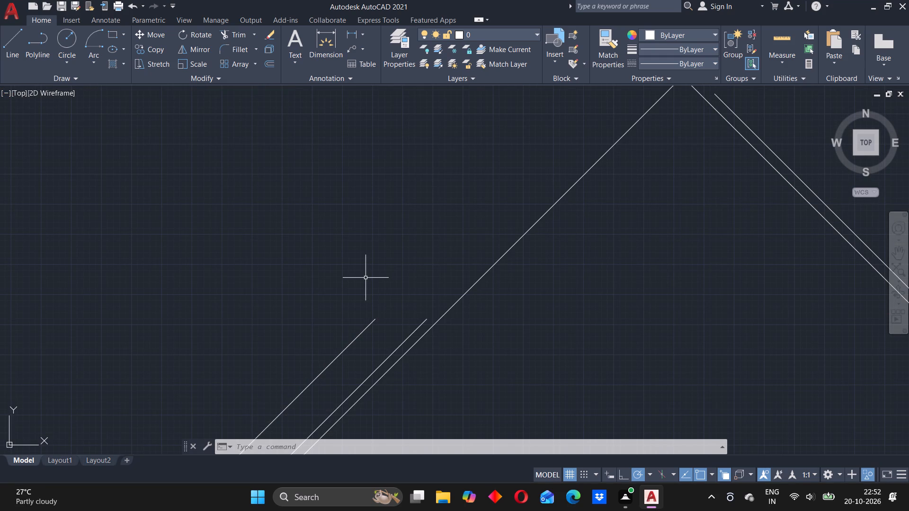
key(l)
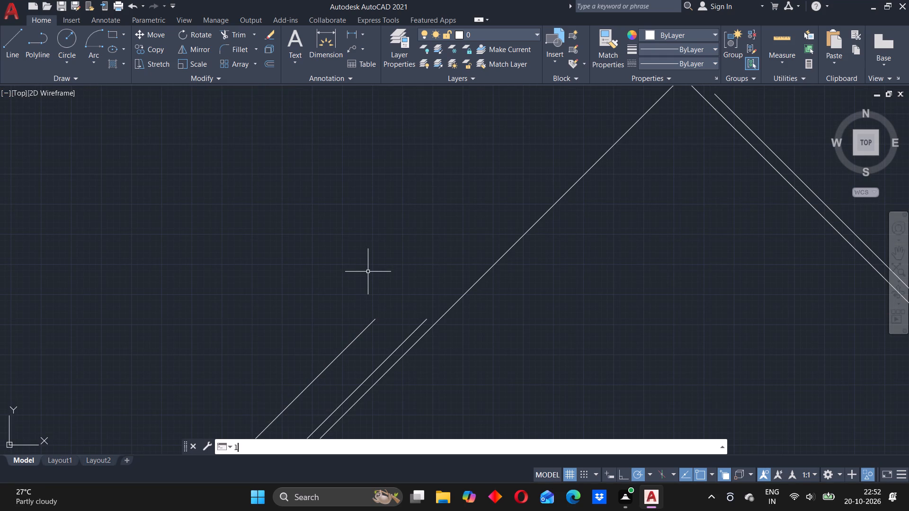
key(Return)
click(427, 317)
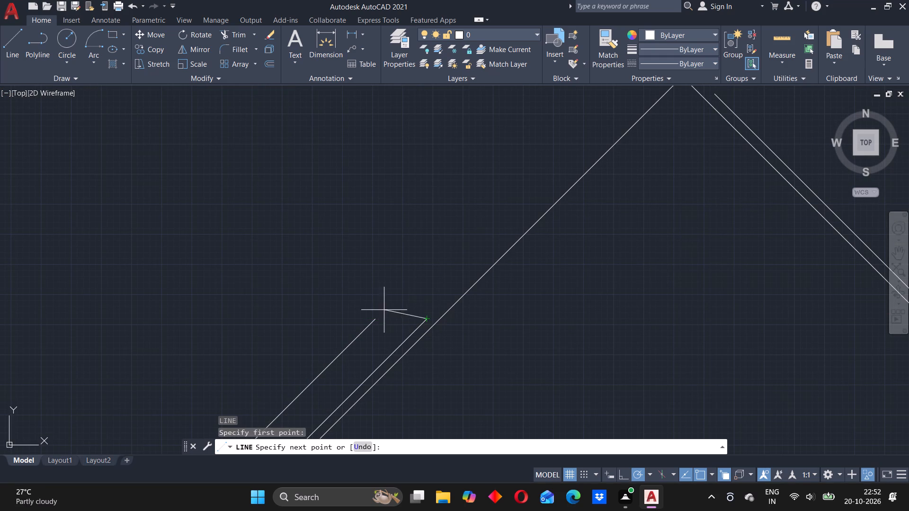
click(373, 316)
key(Escape)
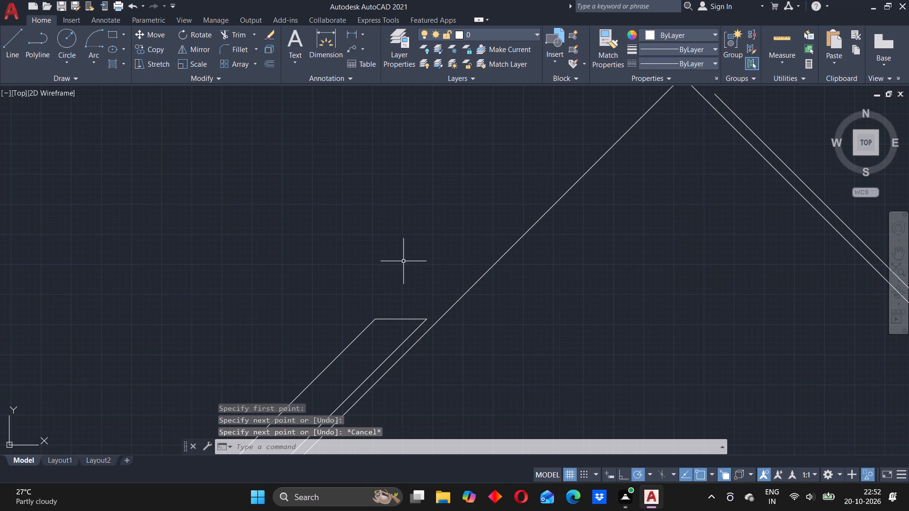
Draw a horizontal line closing the open top of the sloping roof face directly right of the triangle.
middle_drag(595, 250, 264, 342)
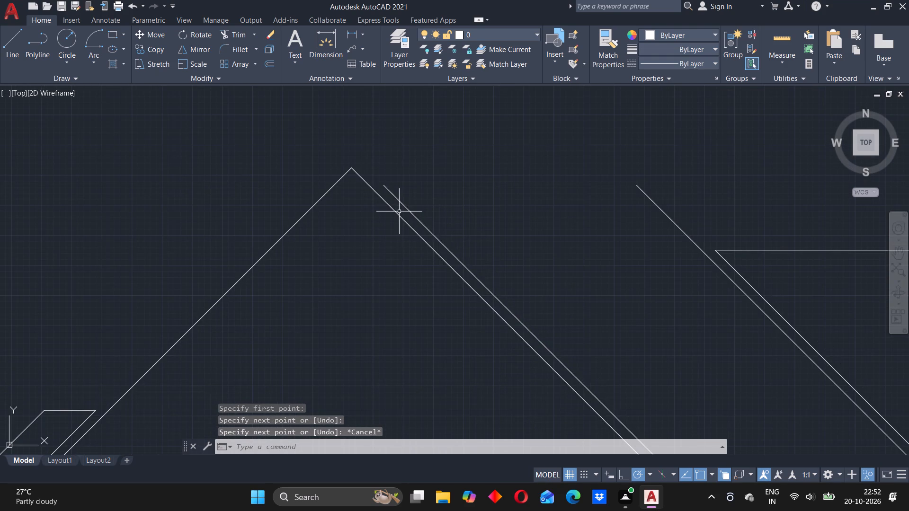
key(l)
key(Return)
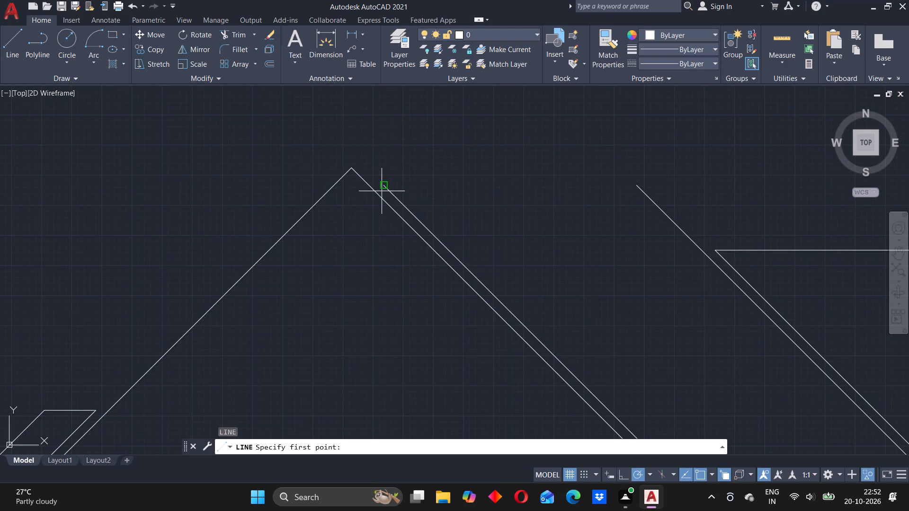
click(382, 185)
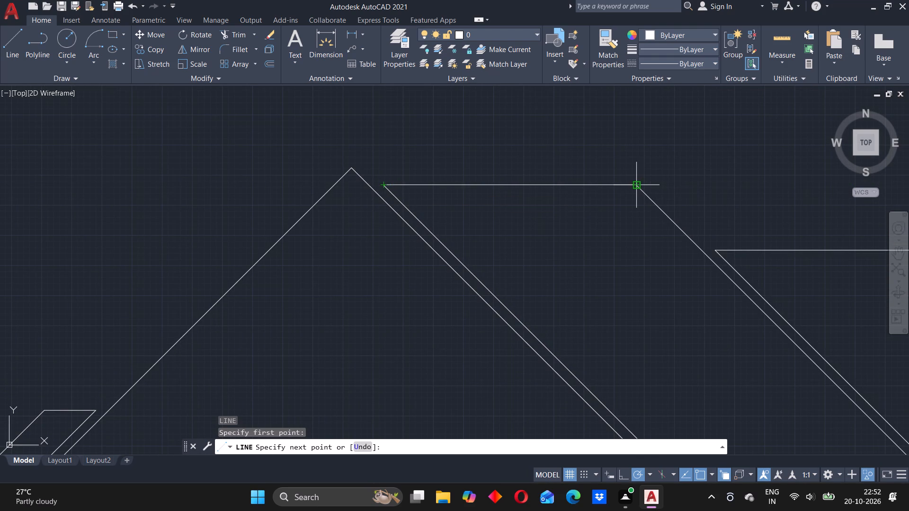
click(636, 183)
key(Escape)
Move the large roof triangle straight up by about 51 units, level with the bottom of the neighbouring strip.
scroll(446, 211, down, 3)
middle_drag(391, 282, 399, 264)
scroll(375, 266, up, 3)
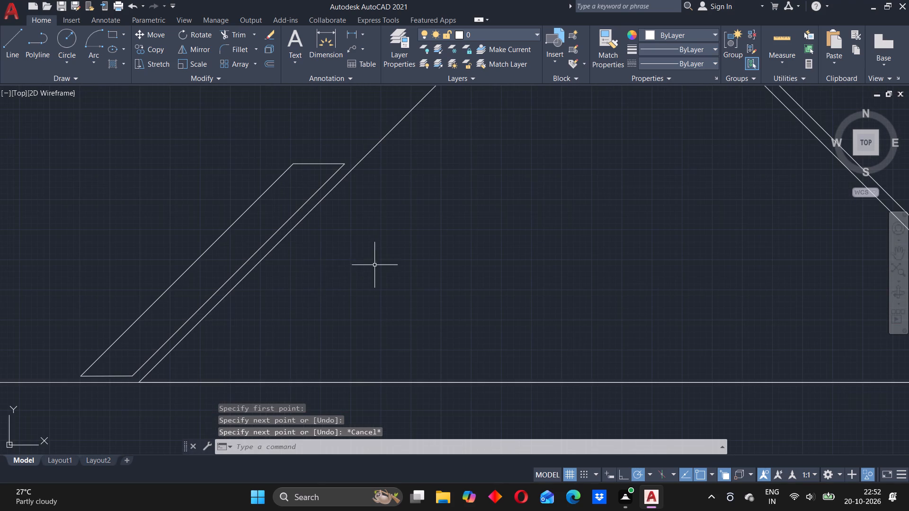
scroll(421, 304, up, 1)
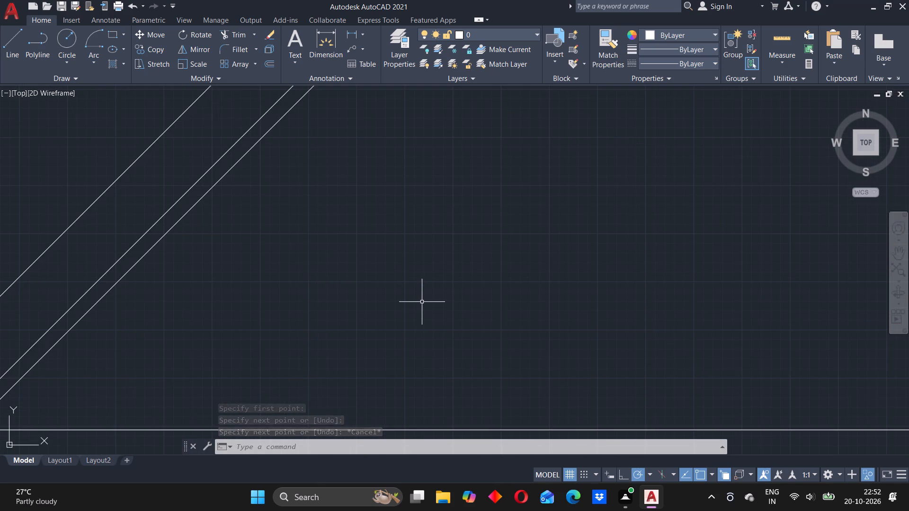
scroll(422, 302, down, 3)
middle_drag(443, 301, 403, 236)
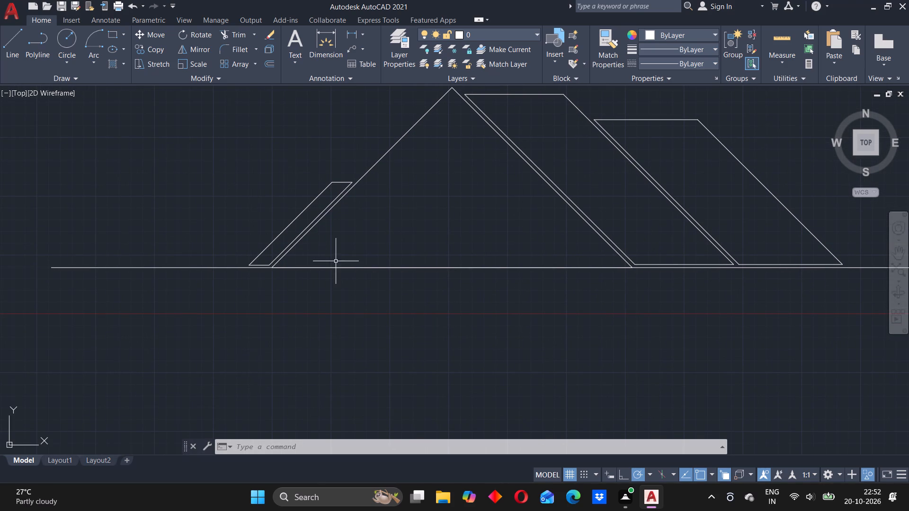
click(289, 249)
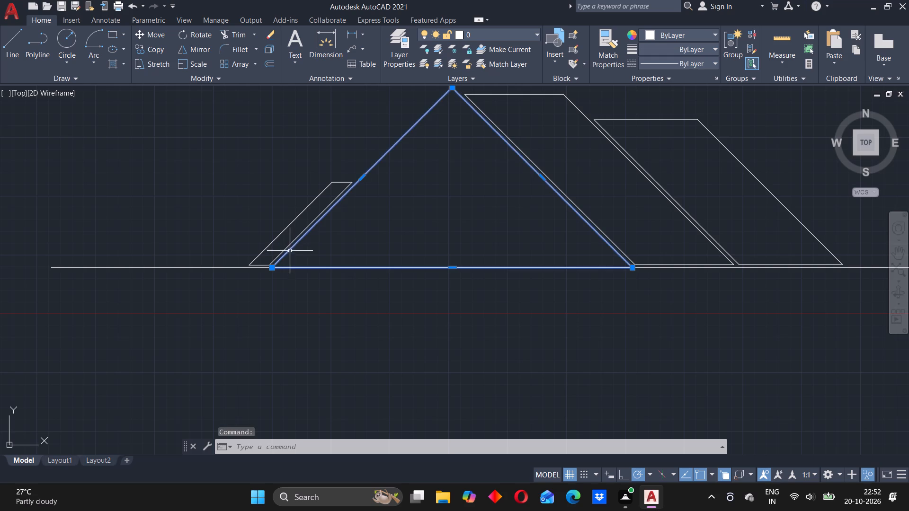
key(m)
key(Return)
scroll(281, 266, up, 3)
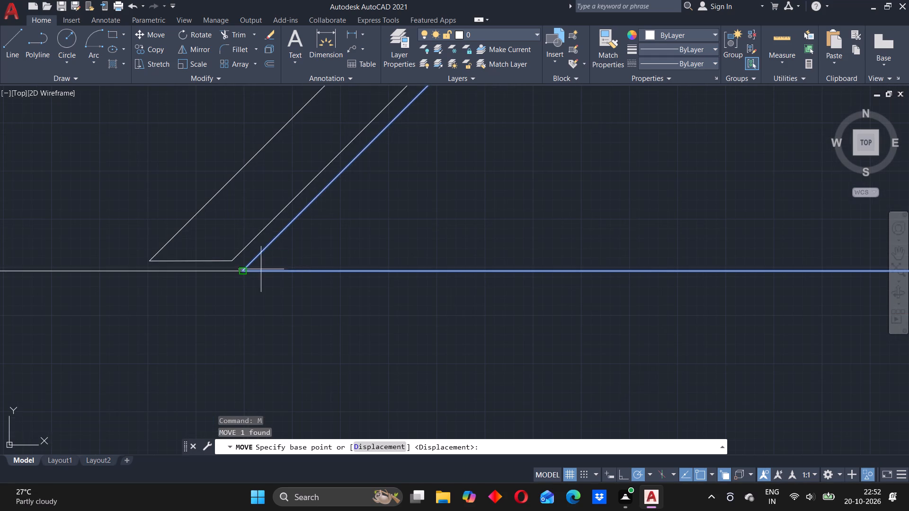
scroll(259, 270, up, 1)
click(233, 269)
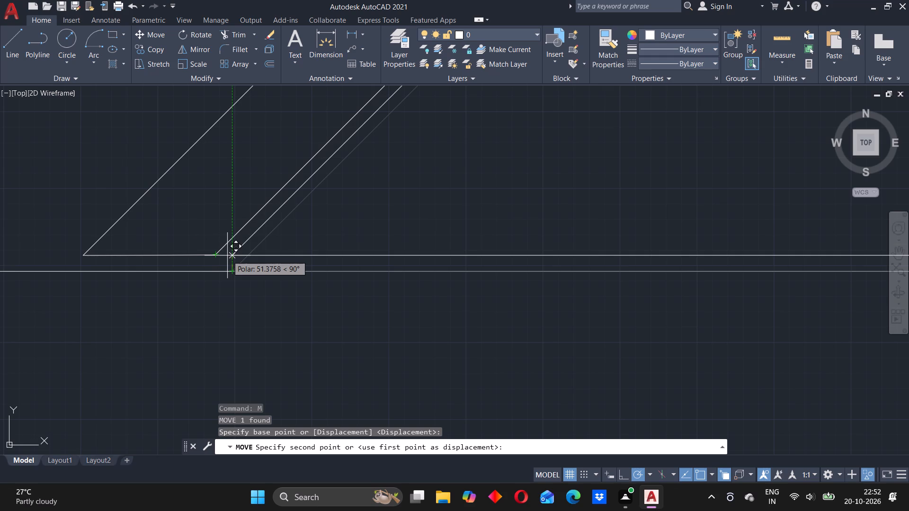
click(228, 255)
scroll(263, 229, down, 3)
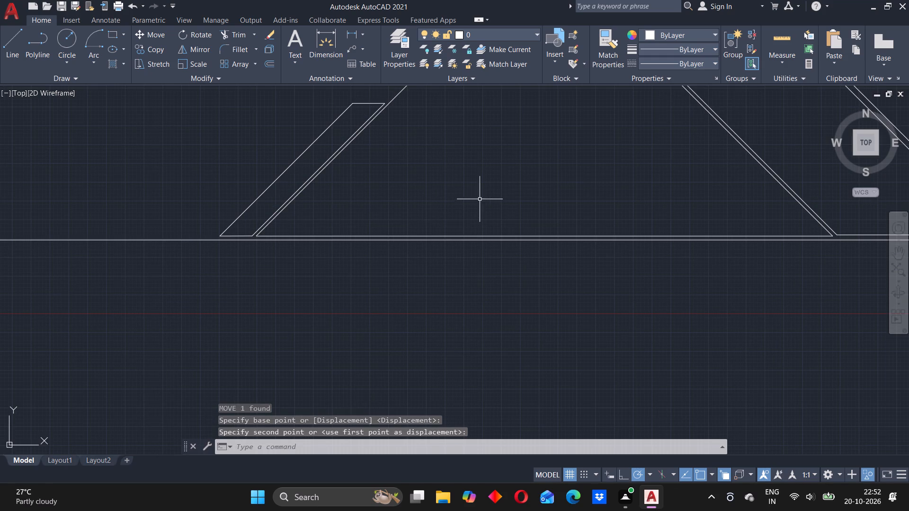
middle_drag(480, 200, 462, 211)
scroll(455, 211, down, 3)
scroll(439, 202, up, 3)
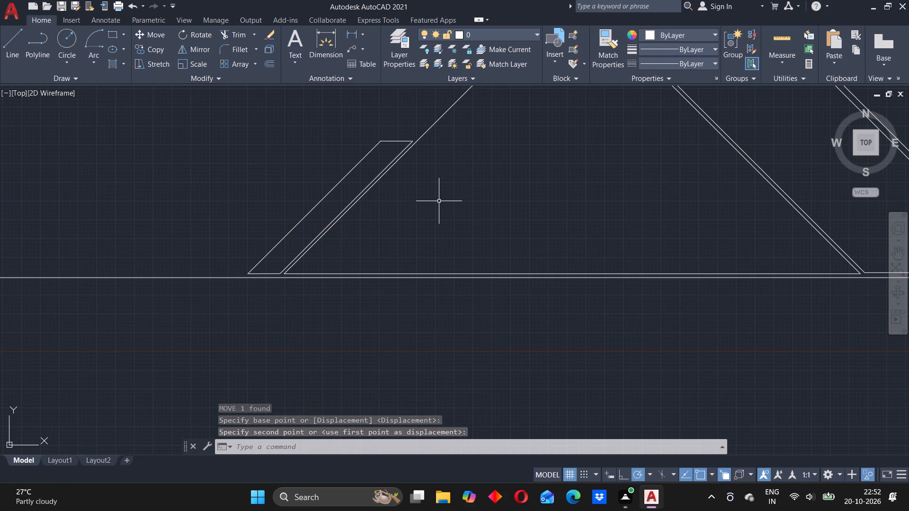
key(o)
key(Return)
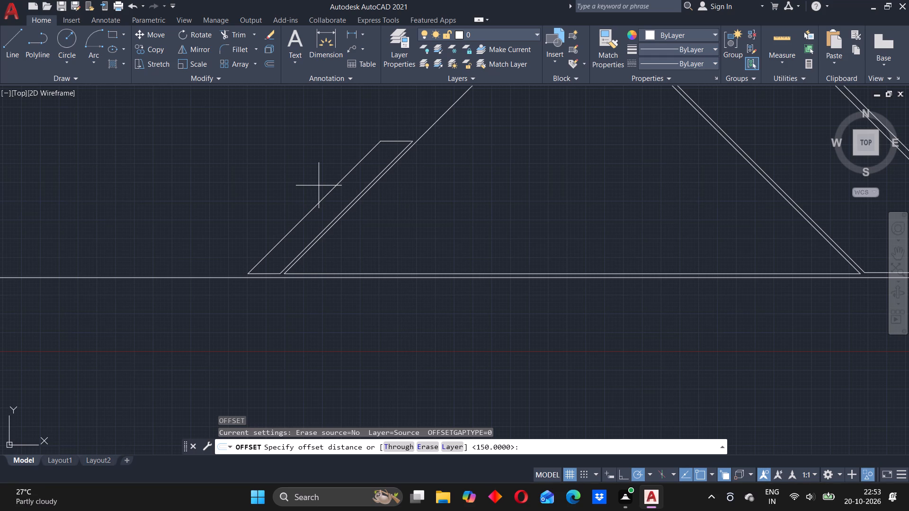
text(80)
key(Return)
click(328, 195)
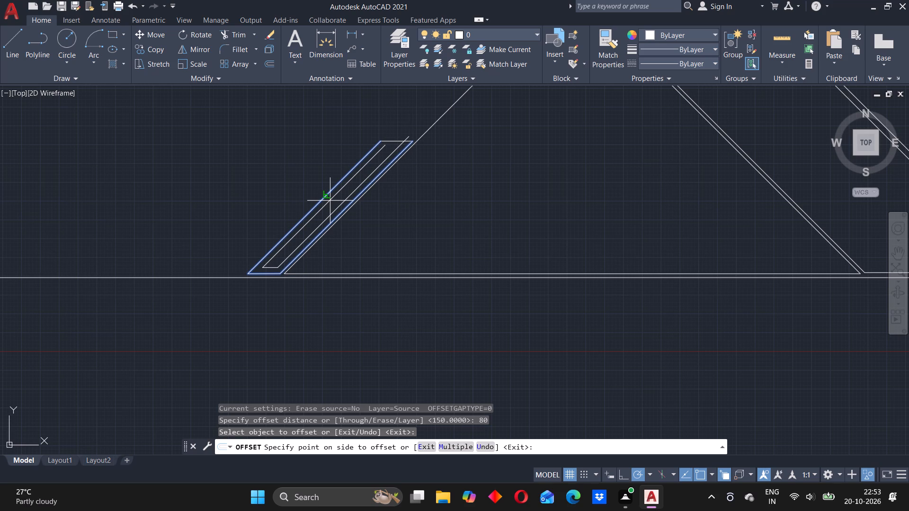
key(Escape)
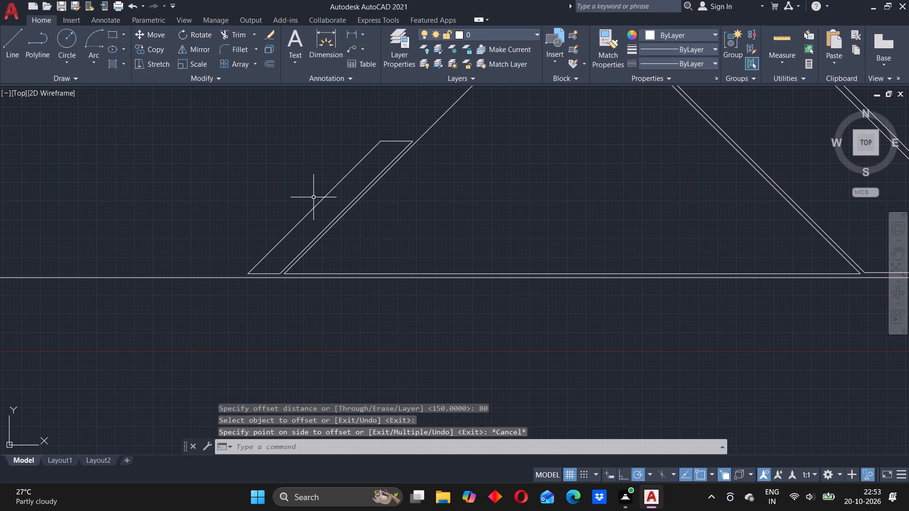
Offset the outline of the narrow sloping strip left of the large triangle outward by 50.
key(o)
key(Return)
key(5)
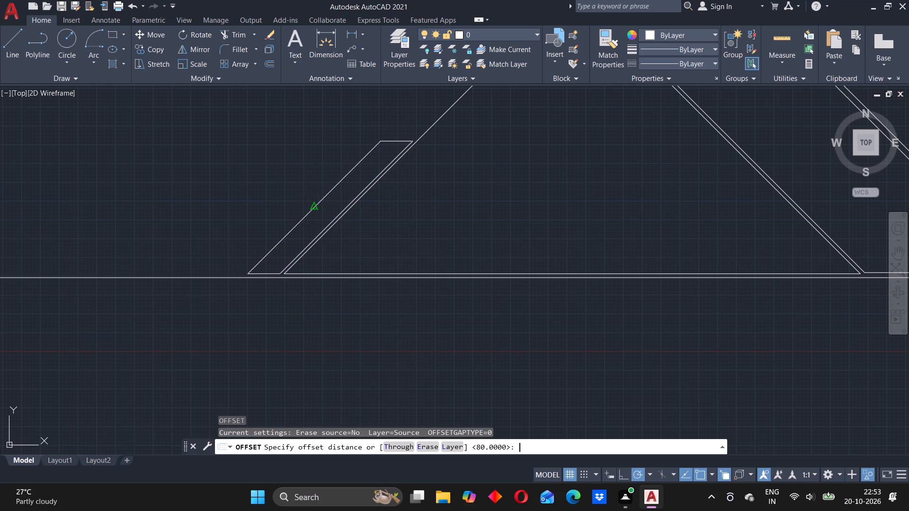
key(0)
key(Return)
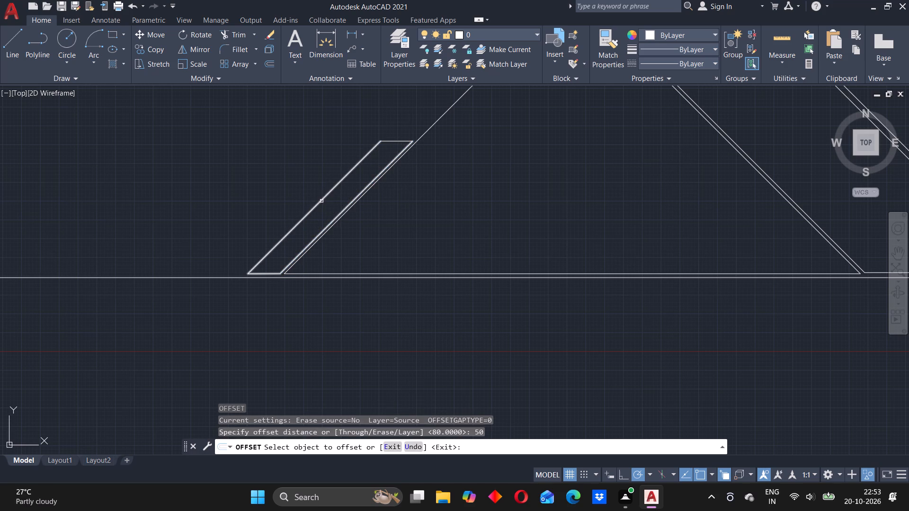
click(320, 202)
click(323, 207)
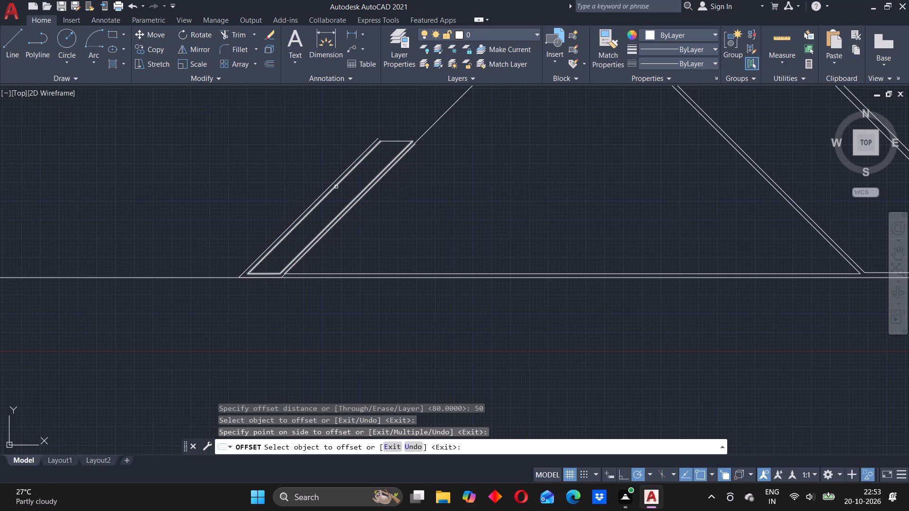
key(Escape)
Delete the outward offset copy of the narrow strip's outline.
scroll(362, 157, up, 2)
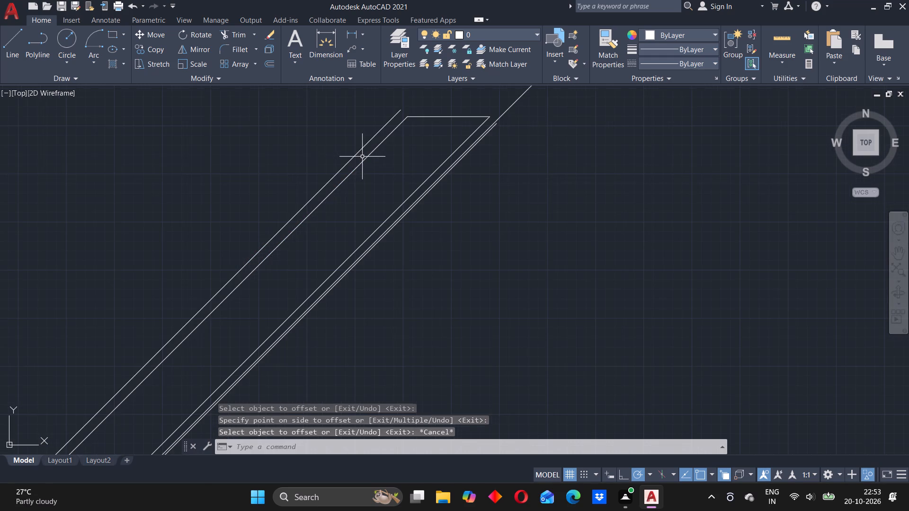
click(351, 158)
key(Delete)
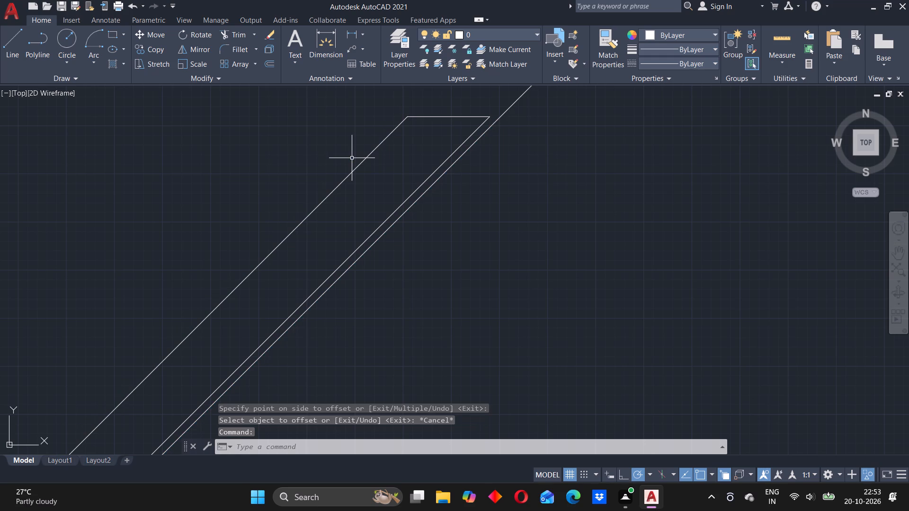
Offset the outlines of the narrow sloping strip and the large roof triangle inward by 50.
key(o)
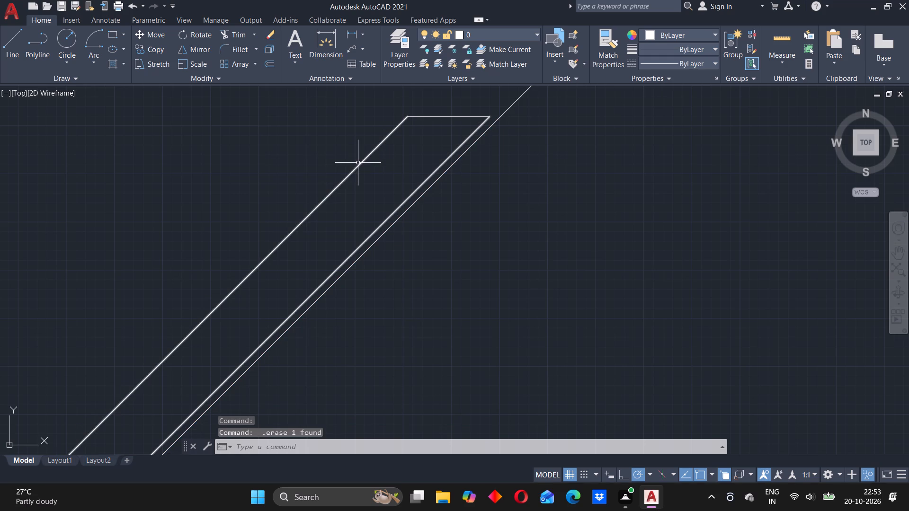
key(Return)
scroll(339, 192, down, 2)
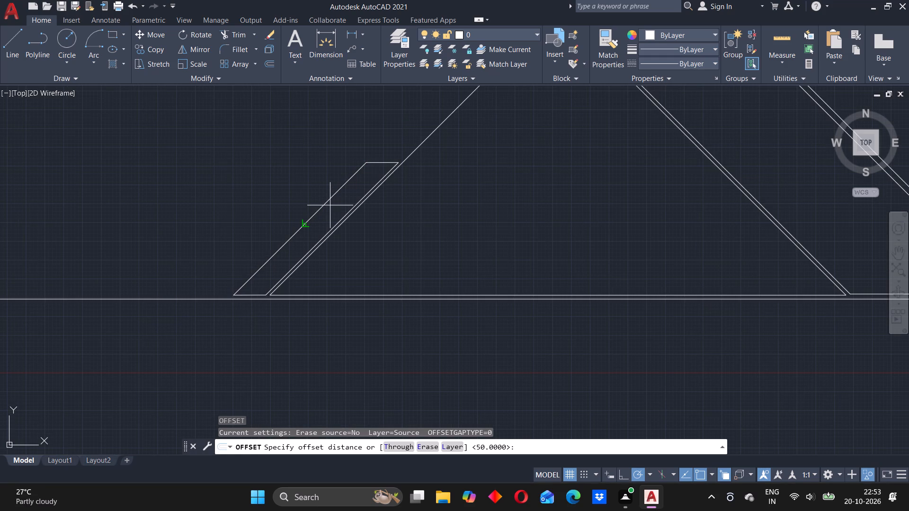
key(Return)
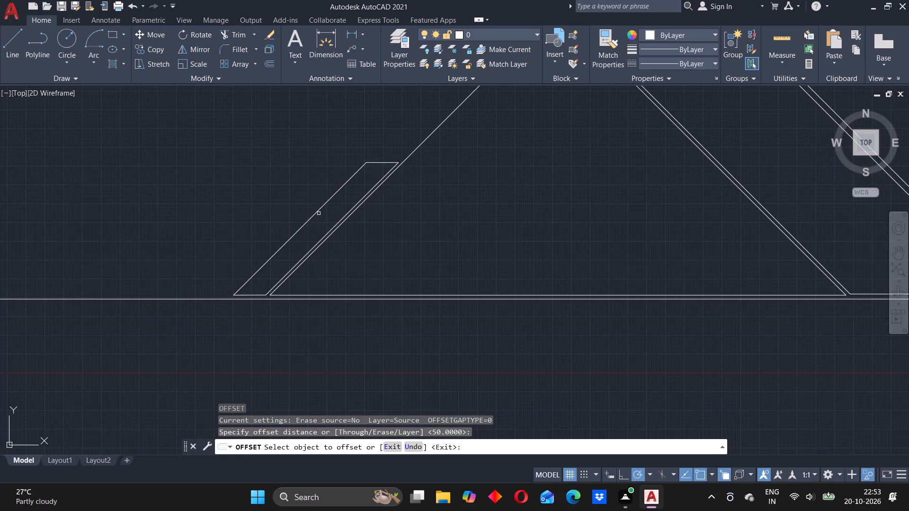
click(315, 213)
click(325, 216)
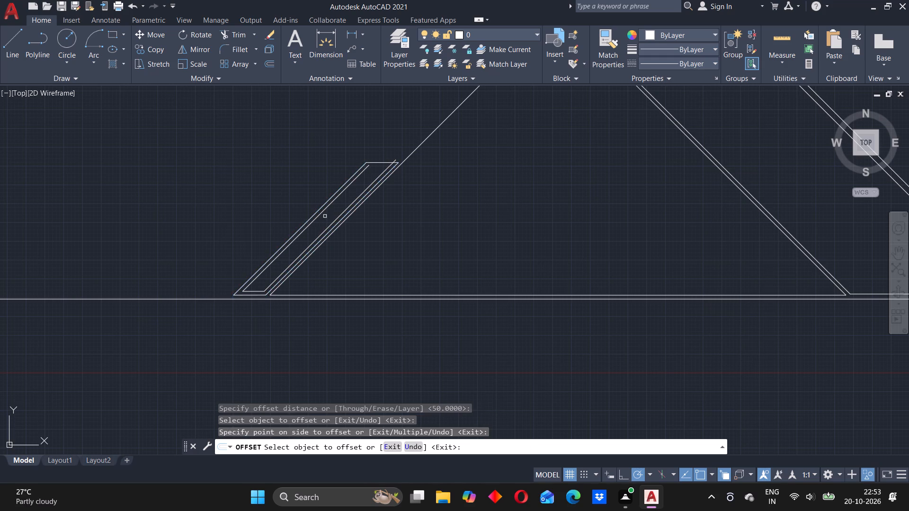
click(414, 153)
click(418, 162)
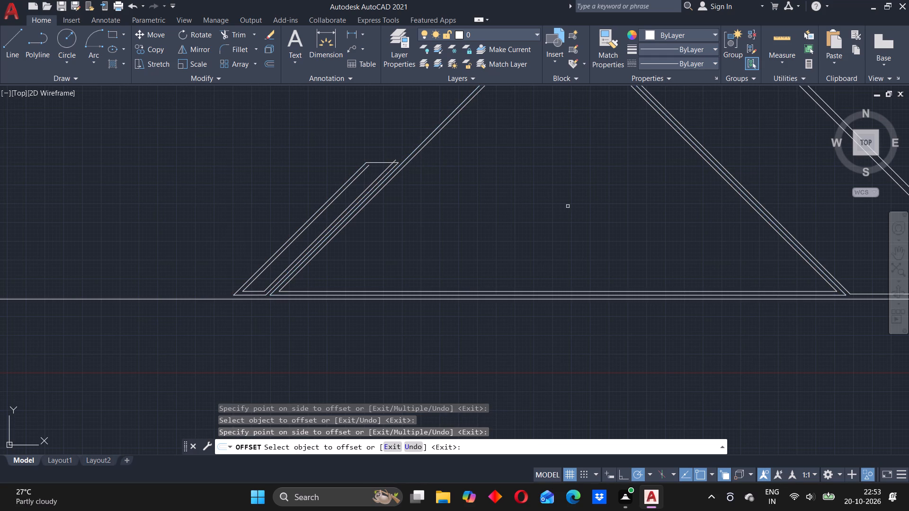
Offset the outlines of the two sloping roof faces right of the large triangle inward by 50.
scroll(581, 205, down, 2)
middle_drag(600, 199, 421, 232)
scroll(421, 209, up, 3)
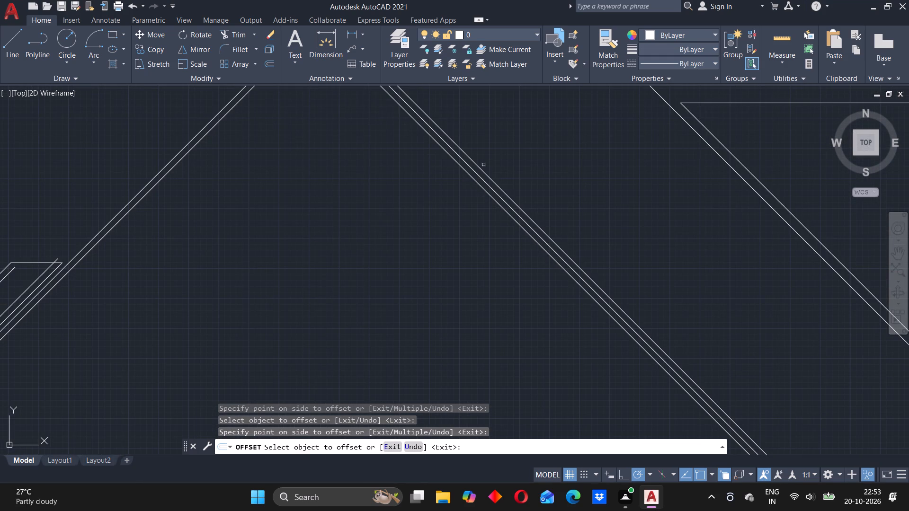
click(481, 167)
click(512, 167)
middle_drag(677, 203, 651, 215)
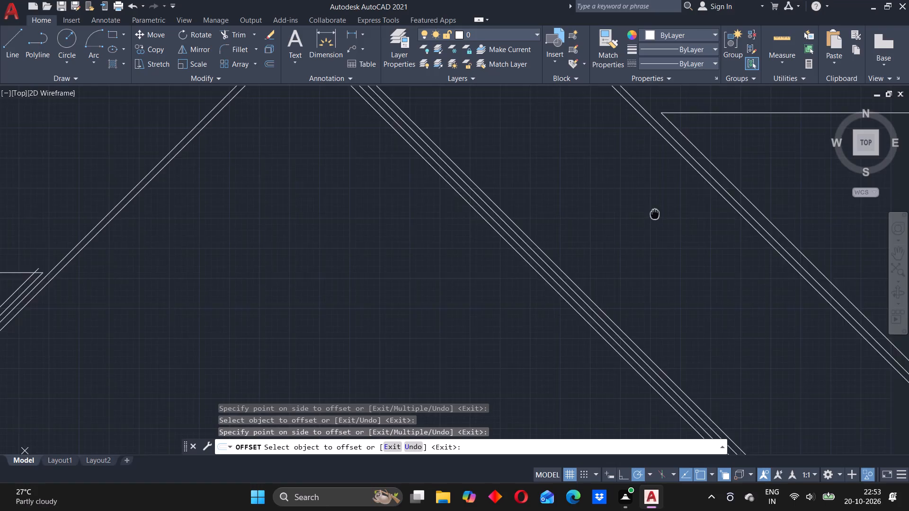
middle_drag(651, 215, 455, 280)
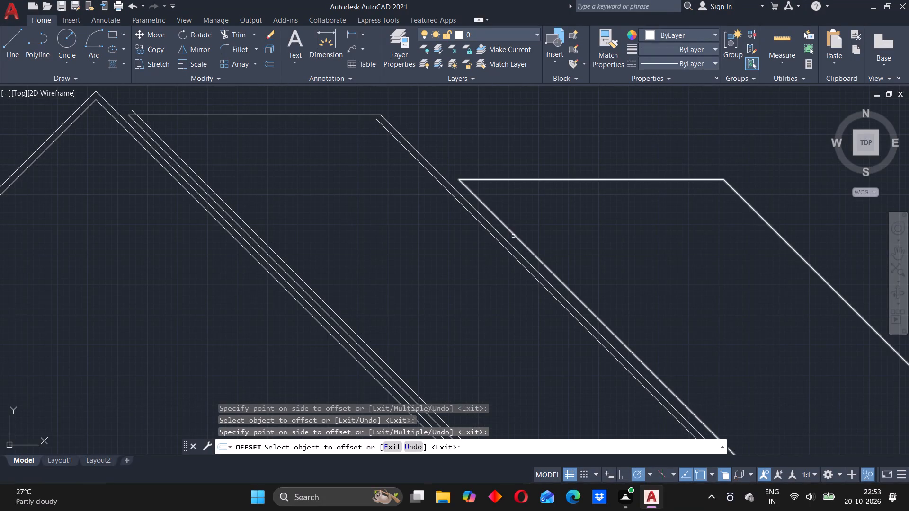
click(513, 236)
click(547, 234)
middle_drag(247, 159, 252, 161)
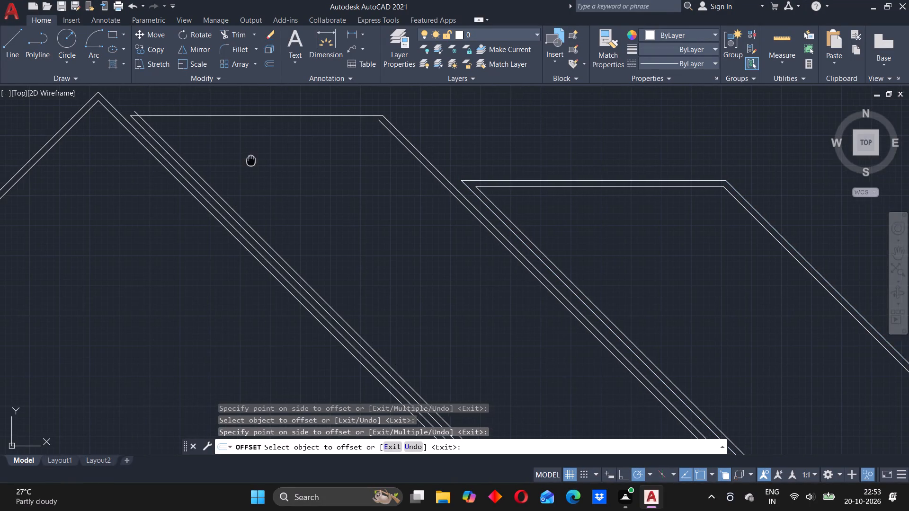
middle_drag(252, 161, 465, 127)
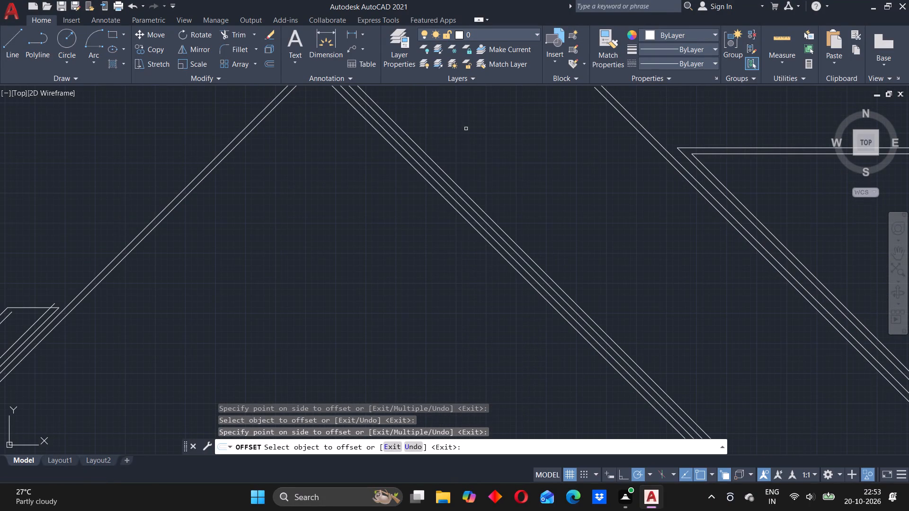
key(Escape)
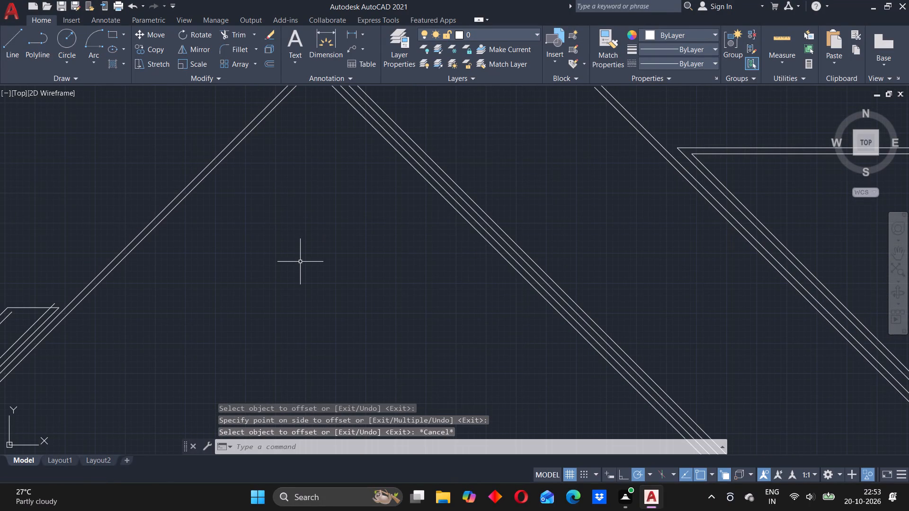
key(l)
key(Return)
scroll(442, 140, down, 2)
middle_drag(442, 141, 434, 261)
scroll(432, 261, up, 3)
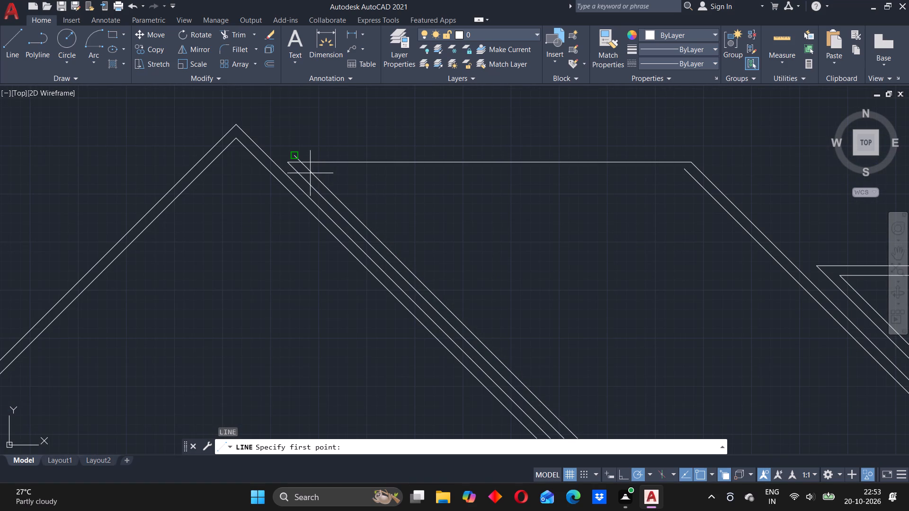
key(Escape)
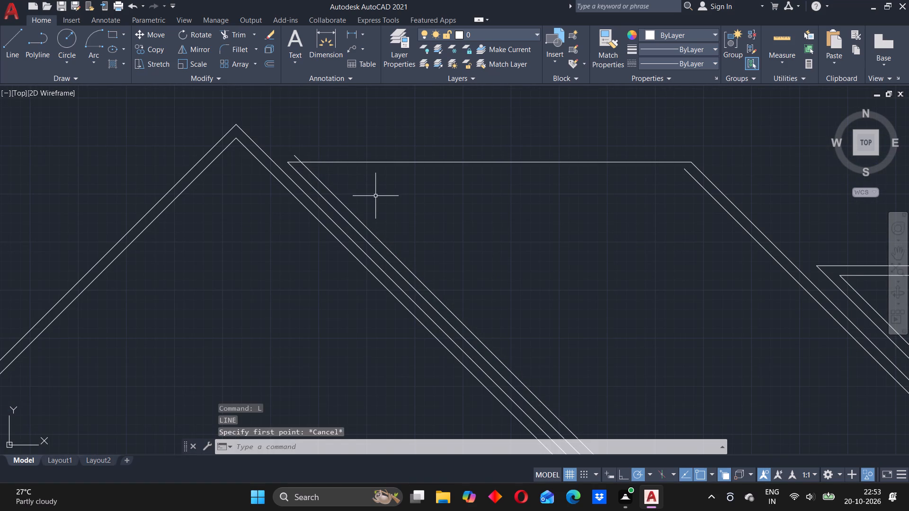
Offset the top closing line of the sloping face directly right of the triangle downward by 50.
key(o)
key(Return)
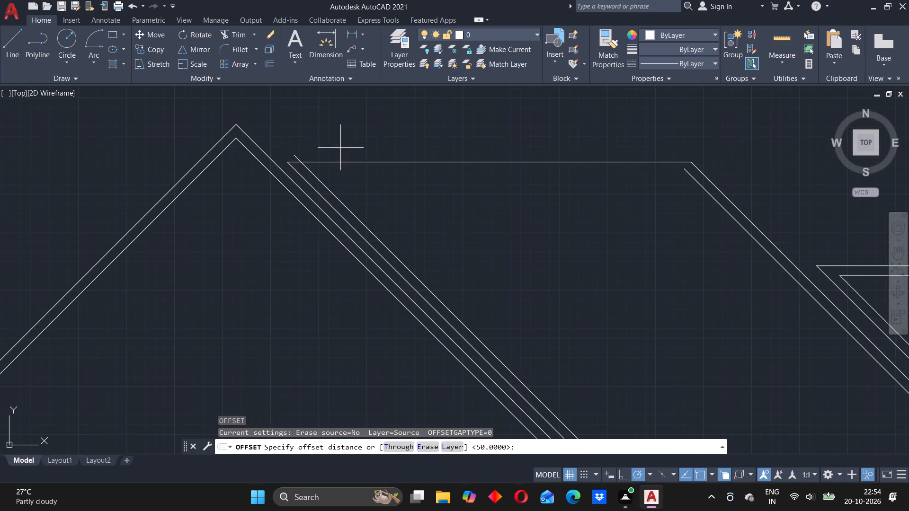
key(Return)
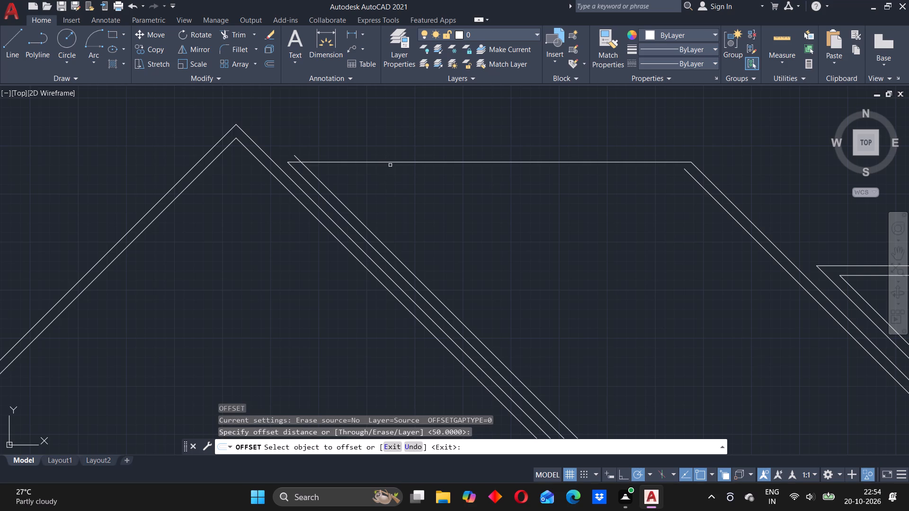
click(391, 161)
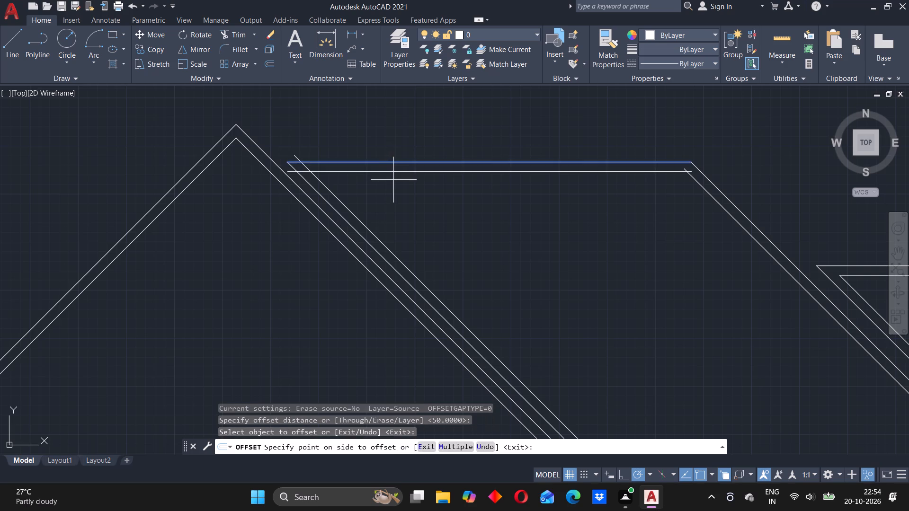
click(394, 182)
Offset the top closing line of the narrow strip left of the triangle downward by 50.
middle_drag(202, 234, 516, 145)
middle_drag(141, 373, 175, 323)
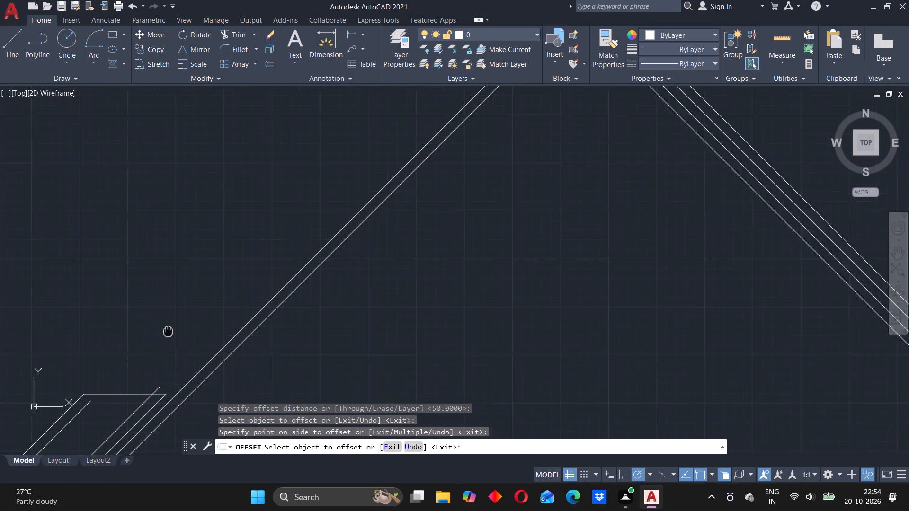
middle_drag(175, 323, 239, 236)
click(196, 295)
click(183, 315)
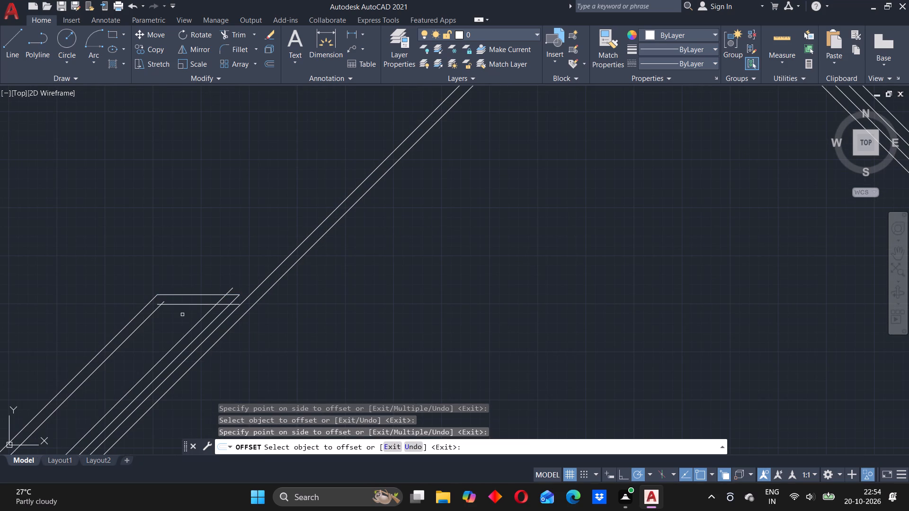
key(Escape)
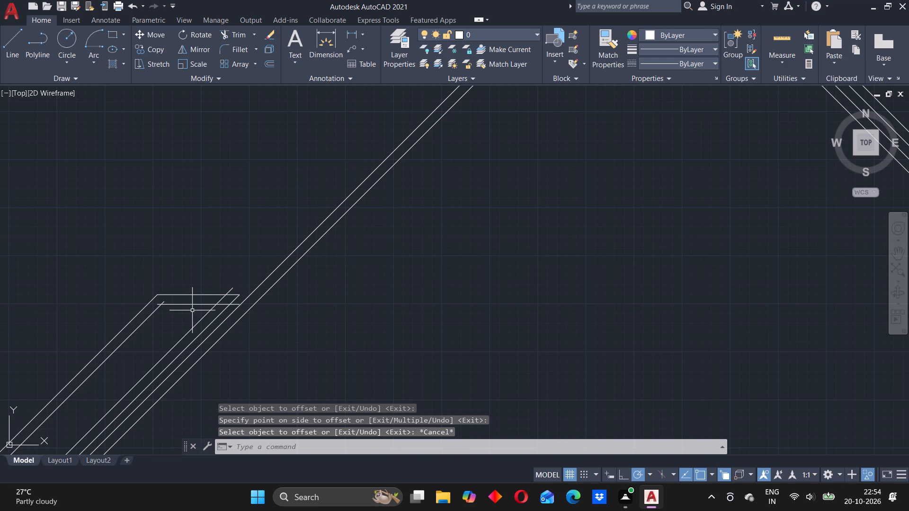
Fillet the narrow strip's inner top-left corner with radius 0, joining the inner sloping line to the inner top line.
key(f)
key(Return)
right_click(250, 167)
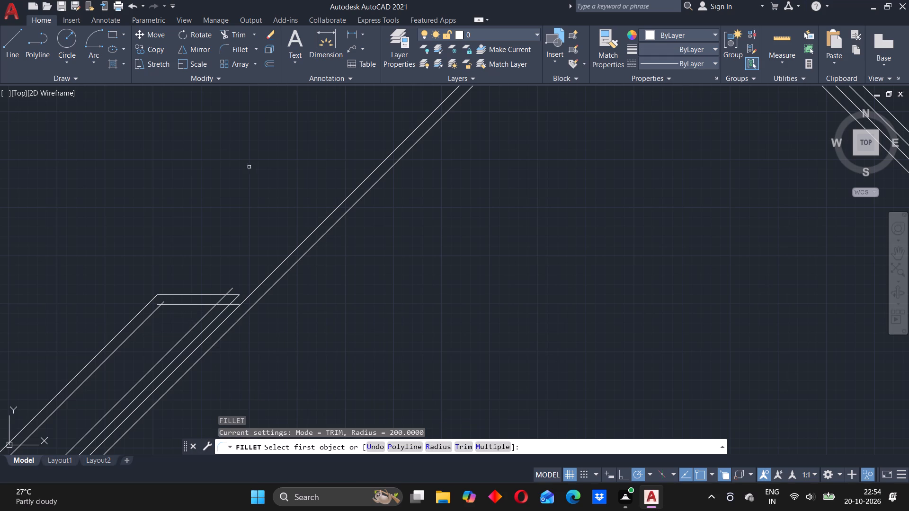
click(285, 242)
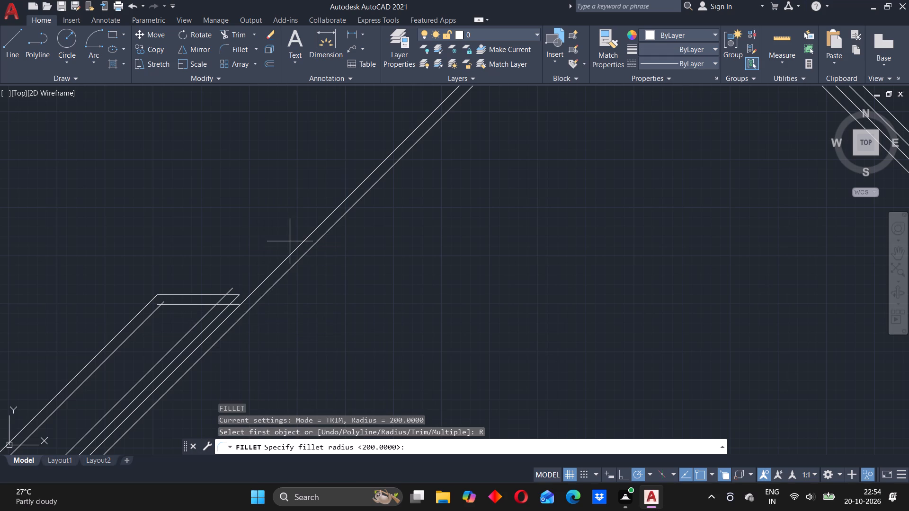
key(0)
key(Return)
scroll(161, 310, up, 2)
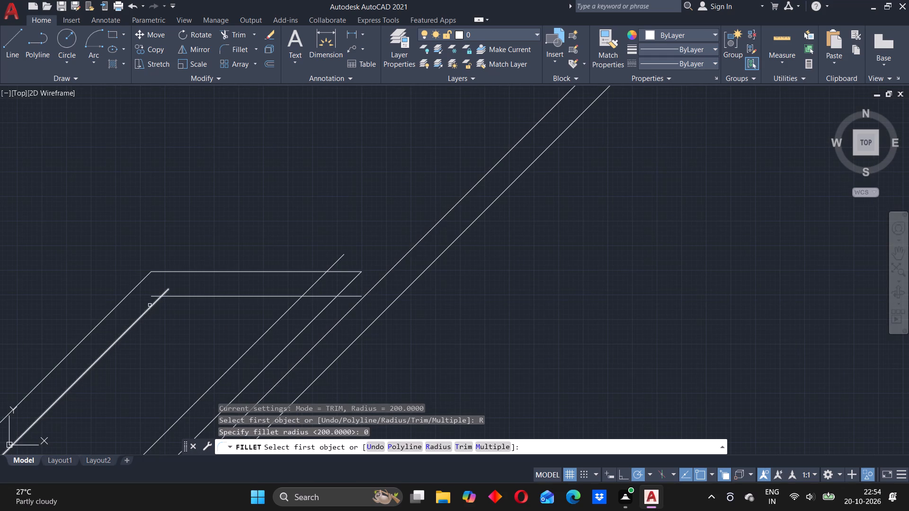
click(150, 306)
click(178, 299)
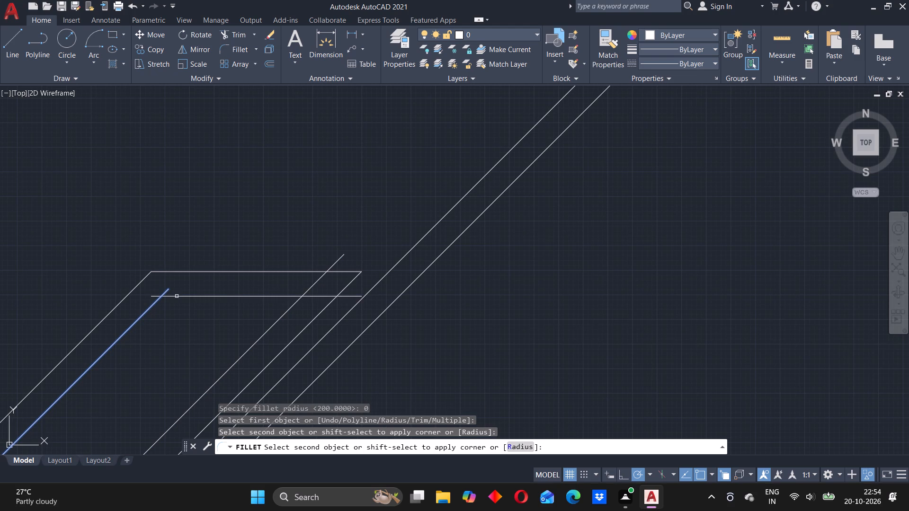
click(177, 296)
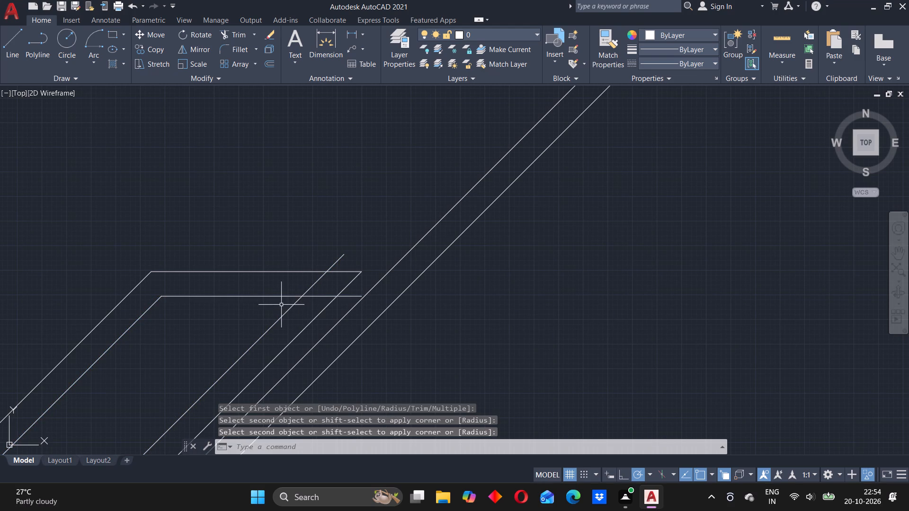
Fillet the narrow strip's inner top-right corner with radius 0, joining the inner sloping line to the inner top line.
key(Return)
click(289, 311)
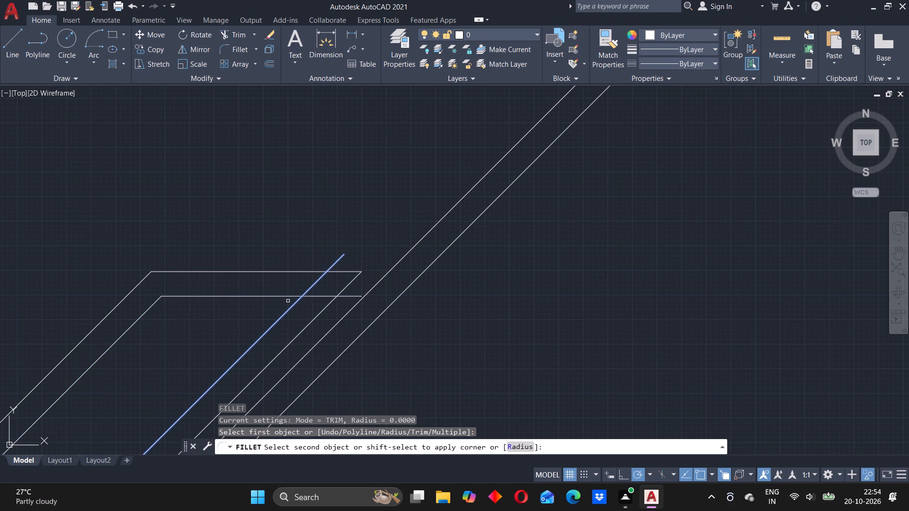
click(288, 296)
Fillet the inner top-left corner of the sloping face directly right of the large triangle with radius 0.
scroll(502, 238, down, 4)
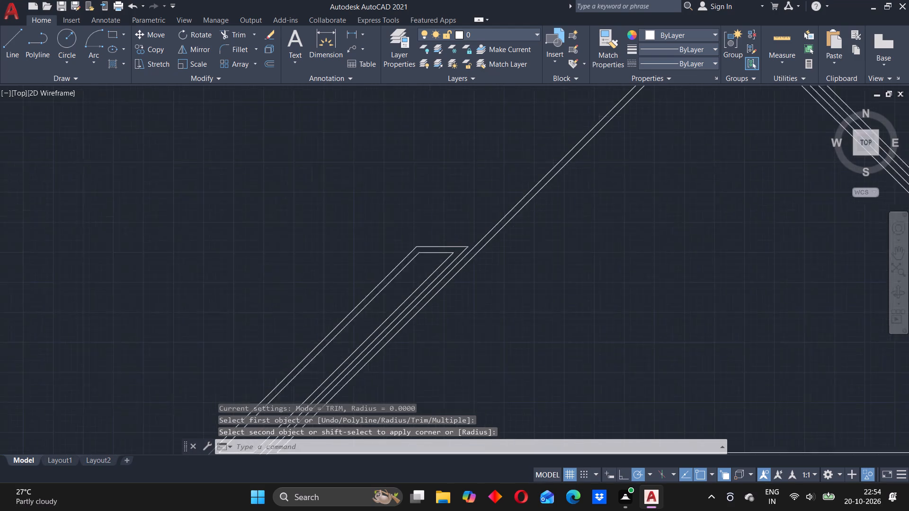
middle_drag(653, 240, 189, 333)
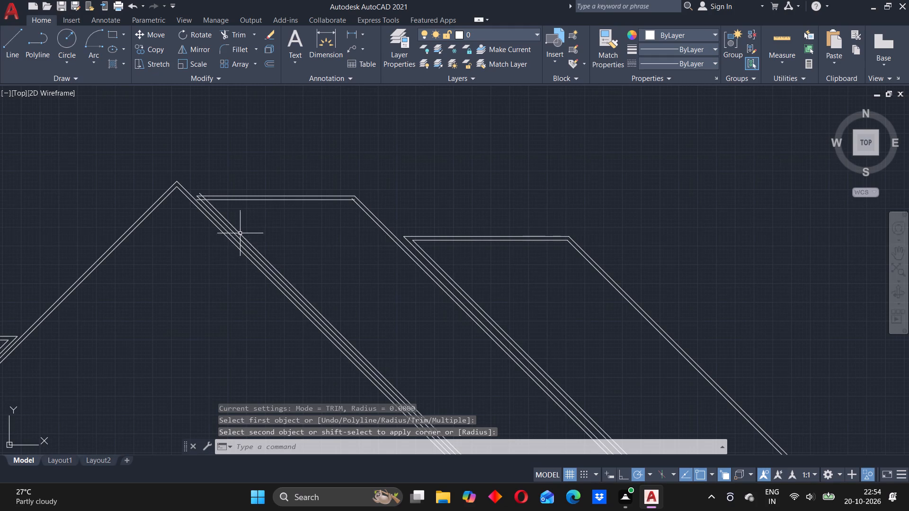
scroll(240, 230, up, 1)
middle_drag(223, 229, 255, 255)
scroll(236, 231, up, 3)
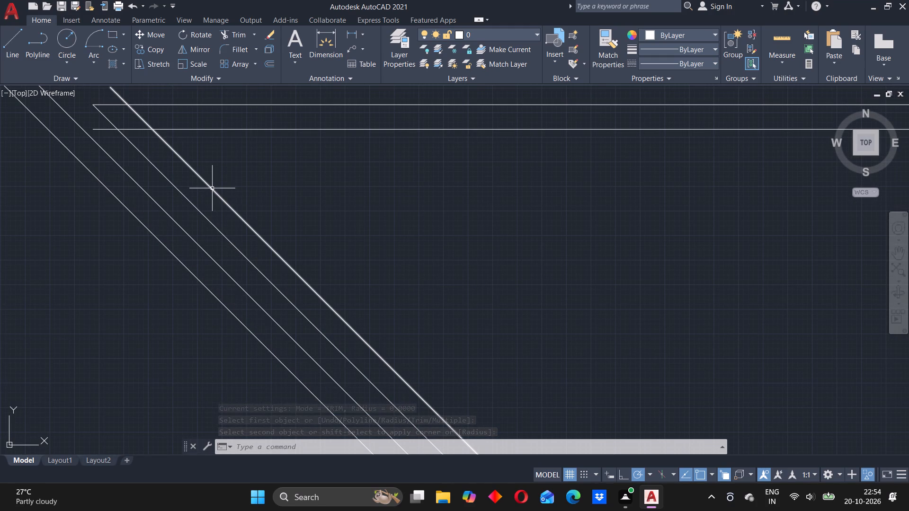
key(Return)
click(169, 147)
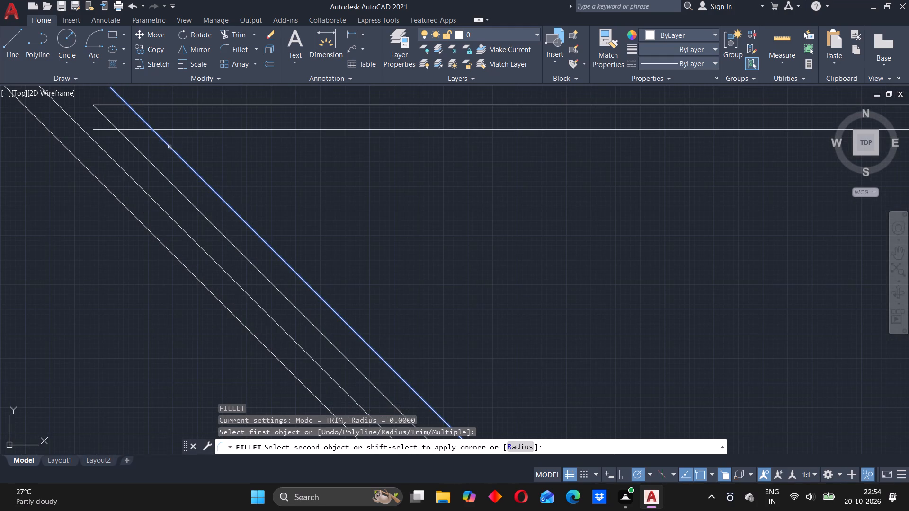
click(182, 130)
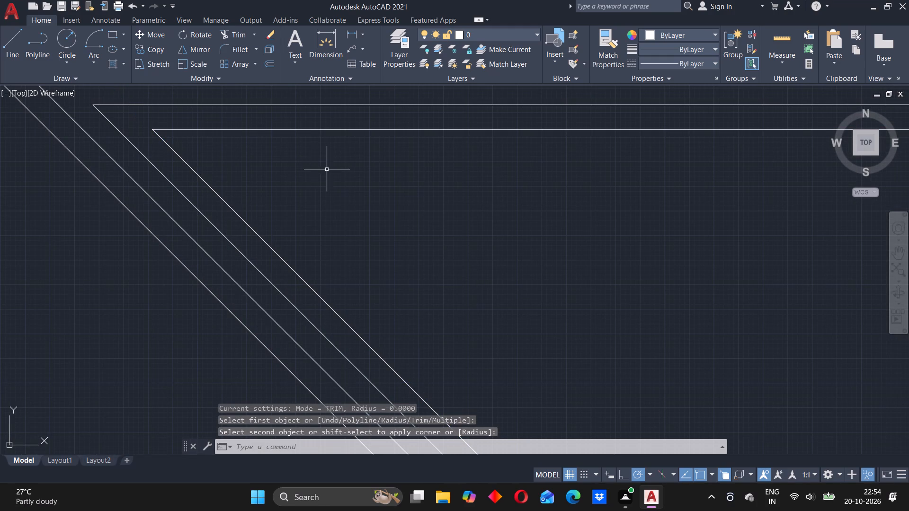
Fillet the inner top-right corner of that same sloping face with radius 0, joining its inner top and sloping lines.
middle_drag(606, 222, 231, 212)
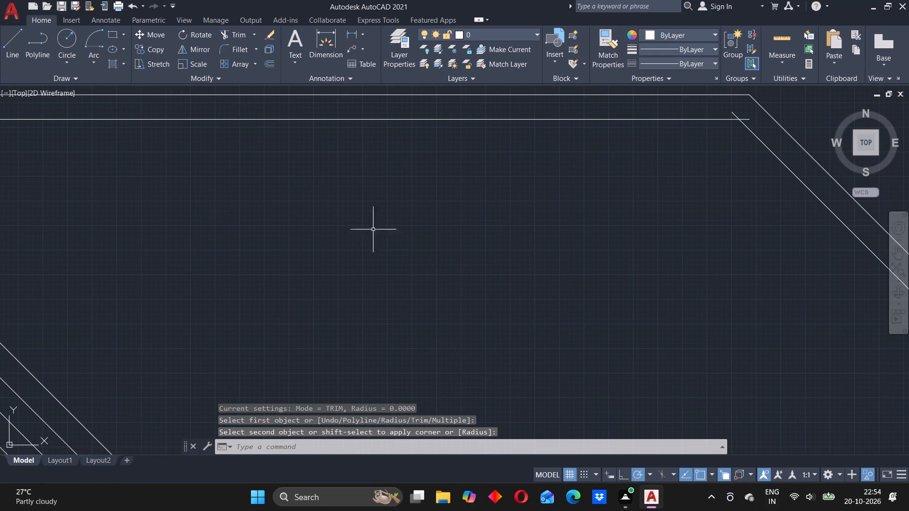
scroll(485, 193, down, 2)
middle_drag(574, 226, 421, 282)
scroll(418, 255, up, 3)
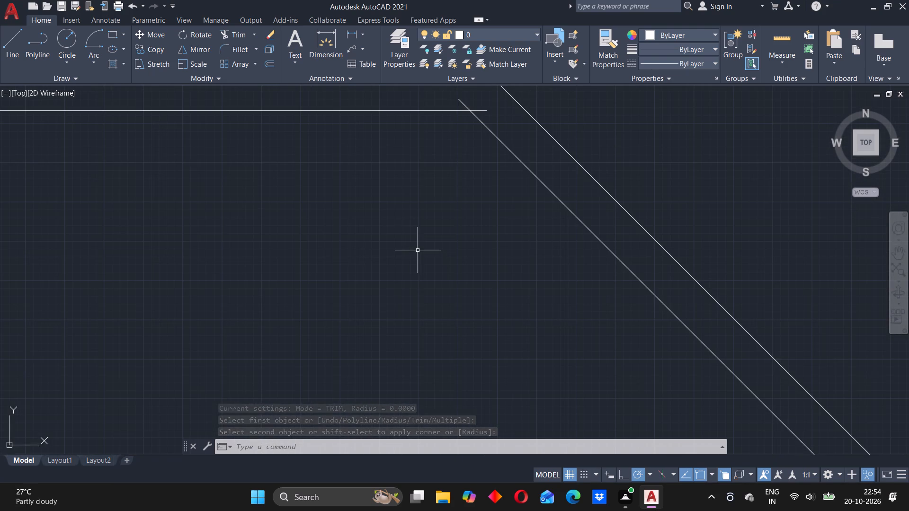
key(Return)
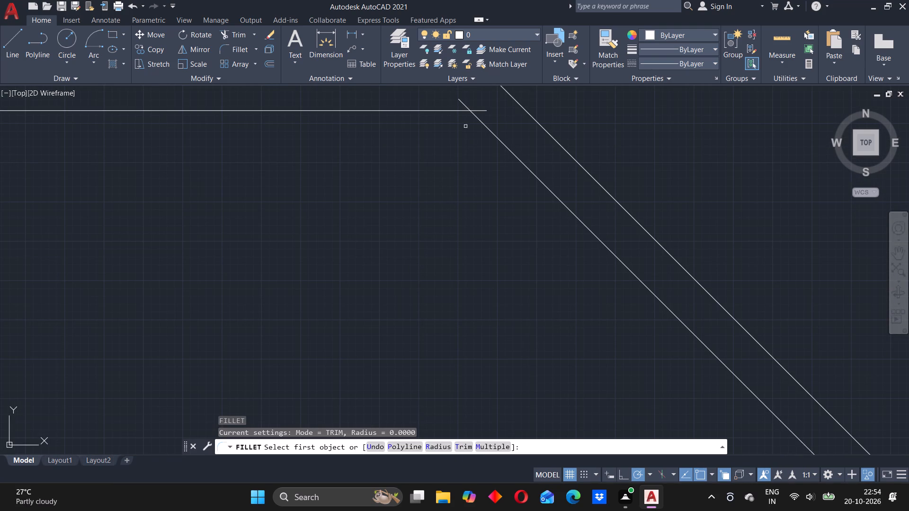
click(450, 114)
click(453, 111)
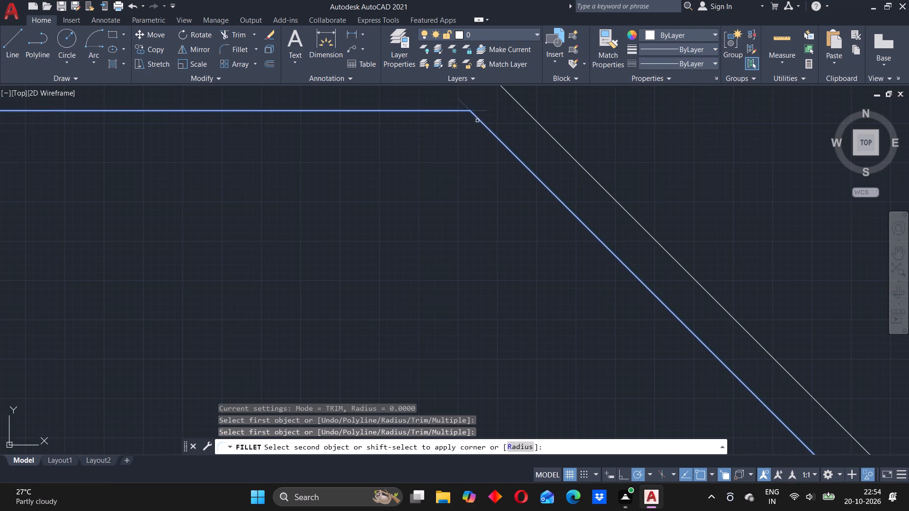
click(477, 121)
Hatch the inner areas of the triangle, both right-hand sloping faces and the narrow left strip with the AR-HBONE pattern.
scroll(436, 198, down, 6)
middle_drag(402, 269, 422, 229)
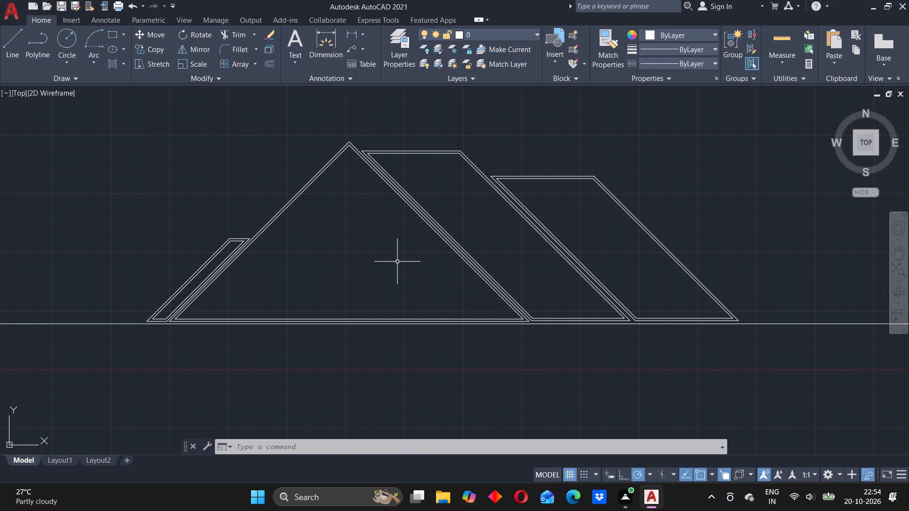
key(h)
text(at)
key(Return)
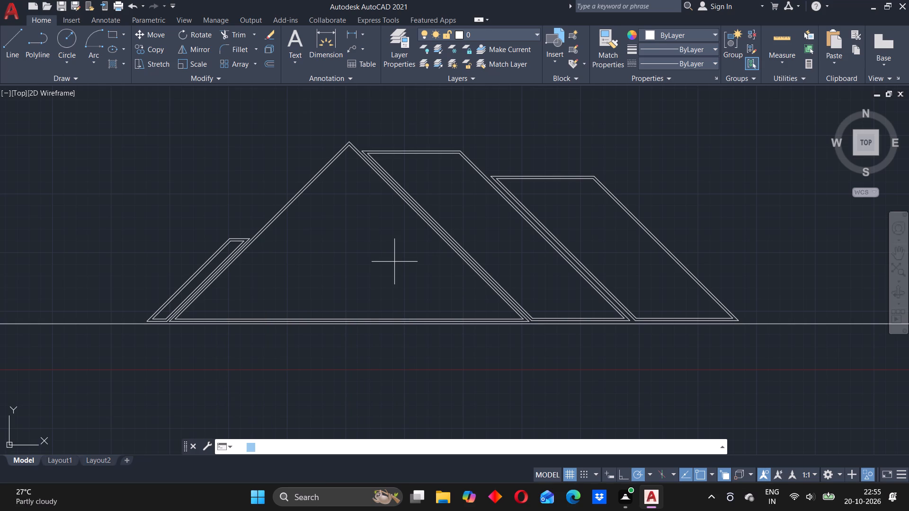
scroll(392, 267, down, 3)
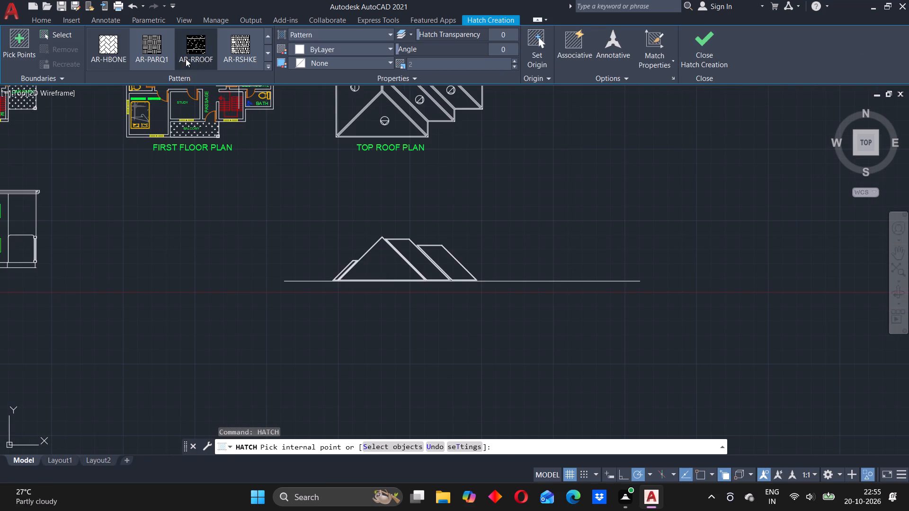
click(103, 36)
scroll(405, 278, up, 3)
click(301, 248)
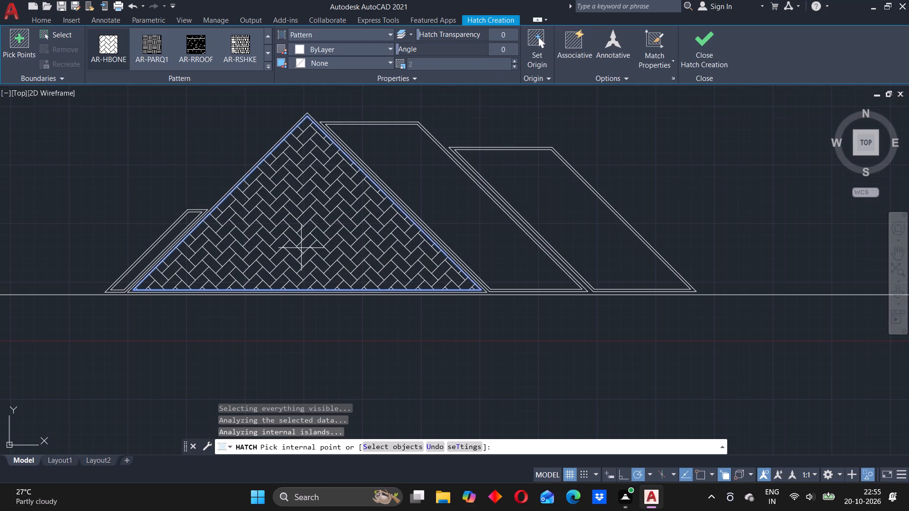
click(419, 172)
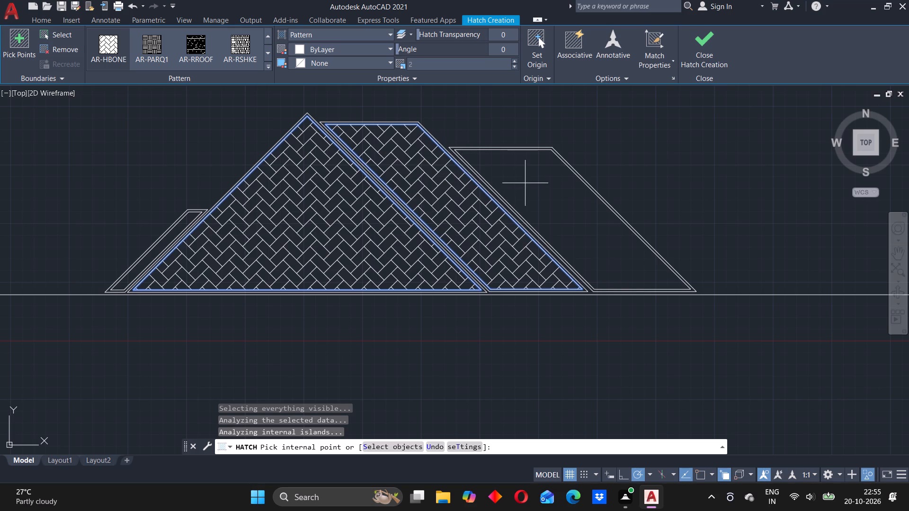
click(526, 183)
scroll(151, 253, up, 3)
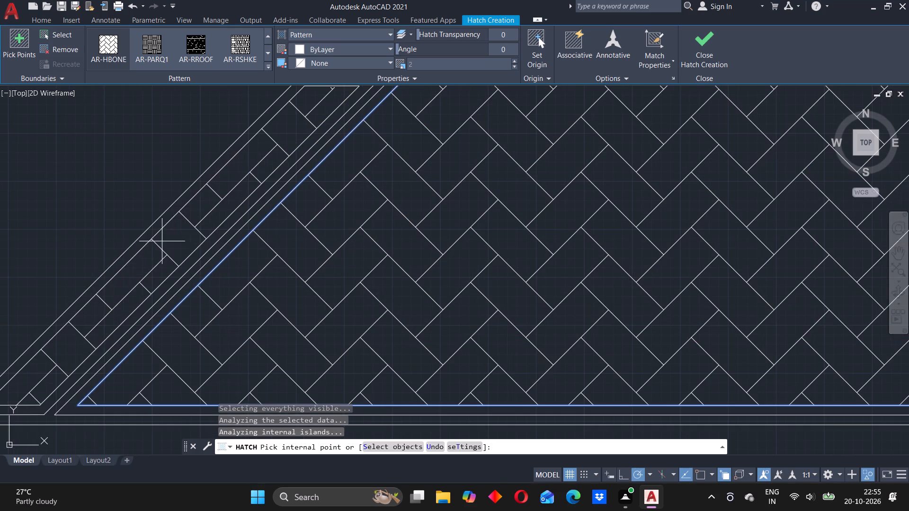
click(167, 239)
scroll(229, 231, down, 9)
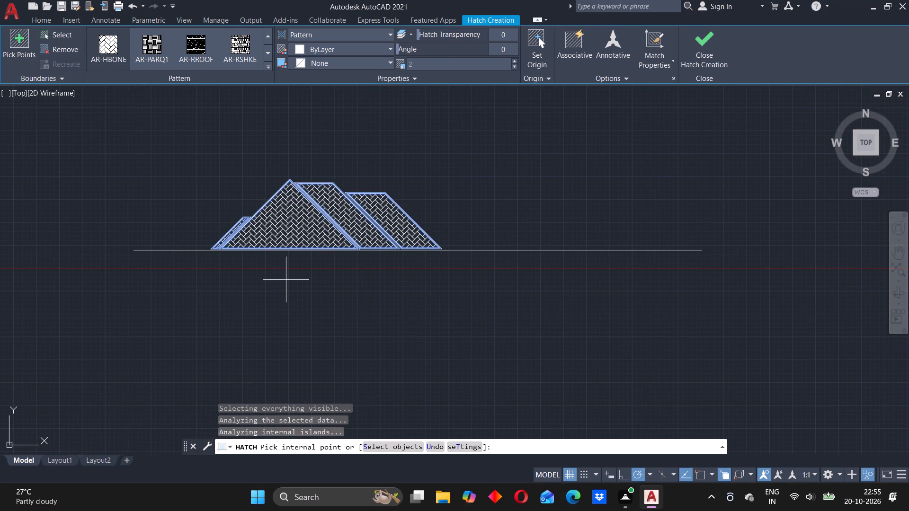
key(Escape)
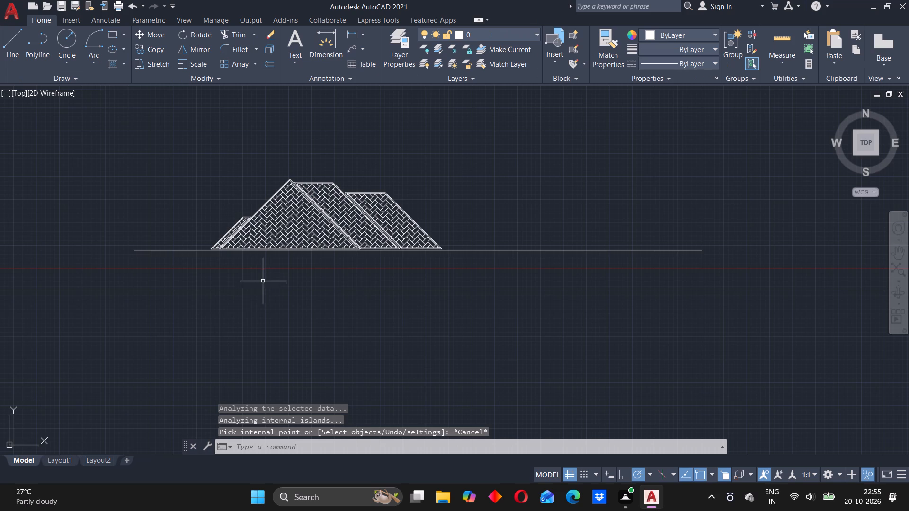
Erase the long horizontal base line beneath the hatched roof elevation.
scroll(193, 249, up, 2)
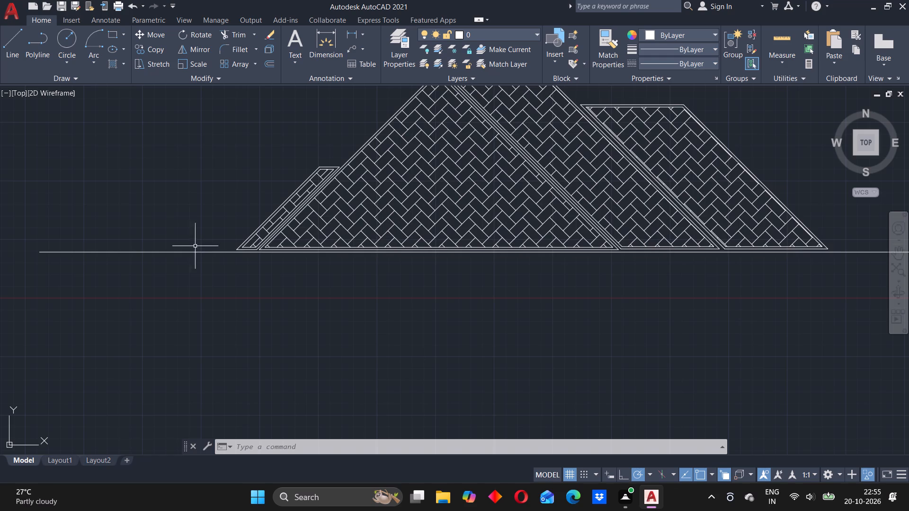
click(164, 251)
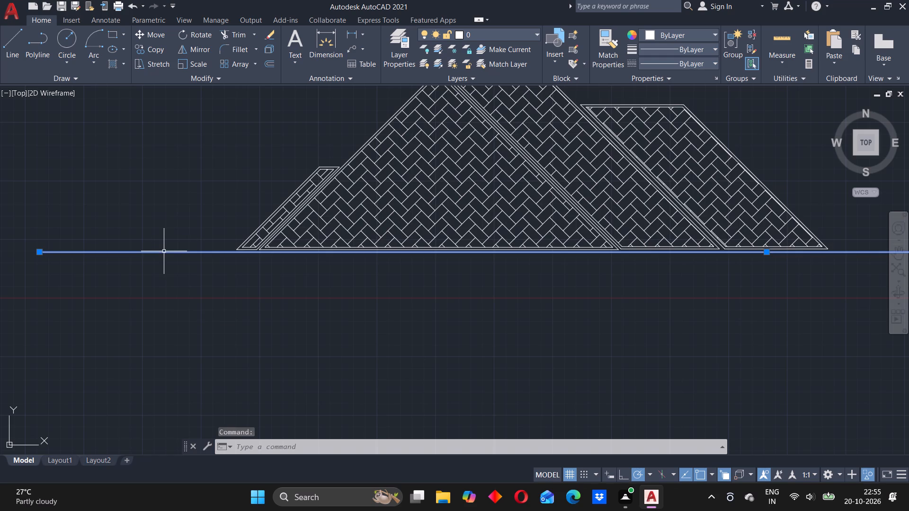
key(Delete)
Move the whole hatched roof elevation by its bottom-right corner to the empty space up and right of the top roof plan.
scroll(380, 233, down, 3)
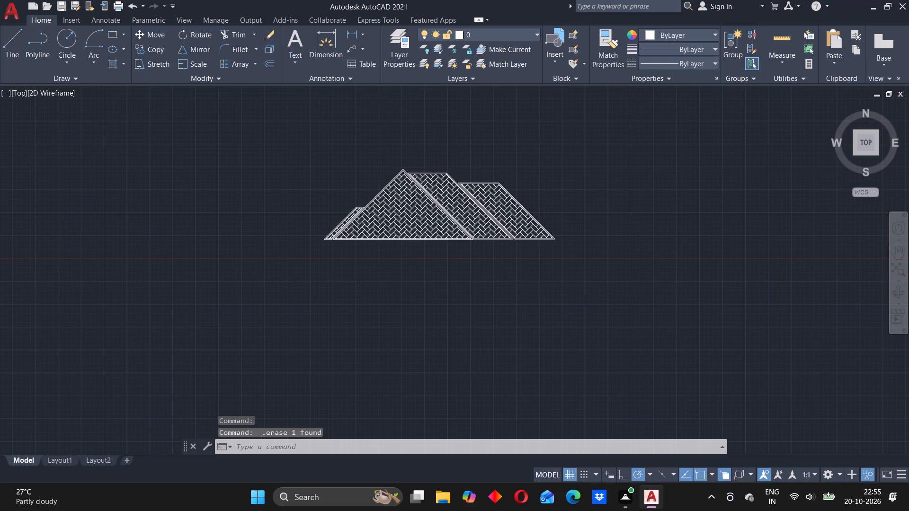
scroll(378, 243, up, 1)
scroll(378, 243, down, 1)
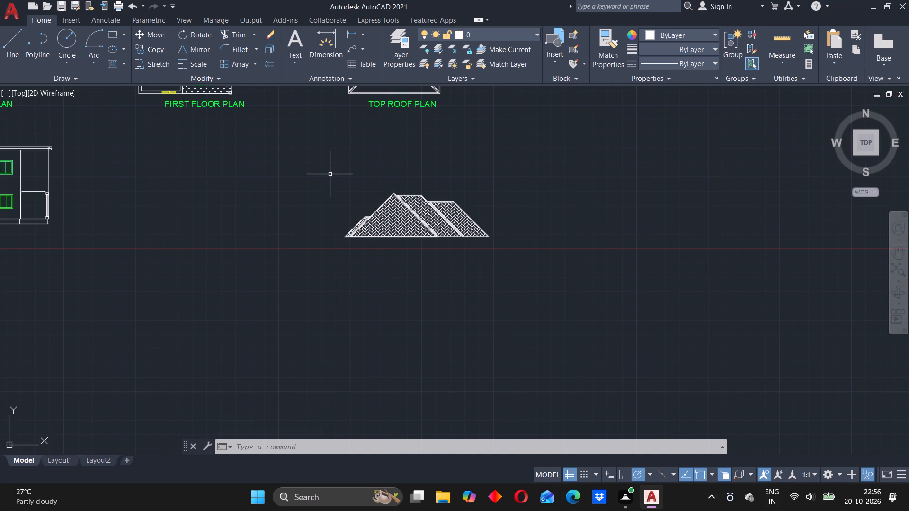
scroll(339, 181, up, 1)
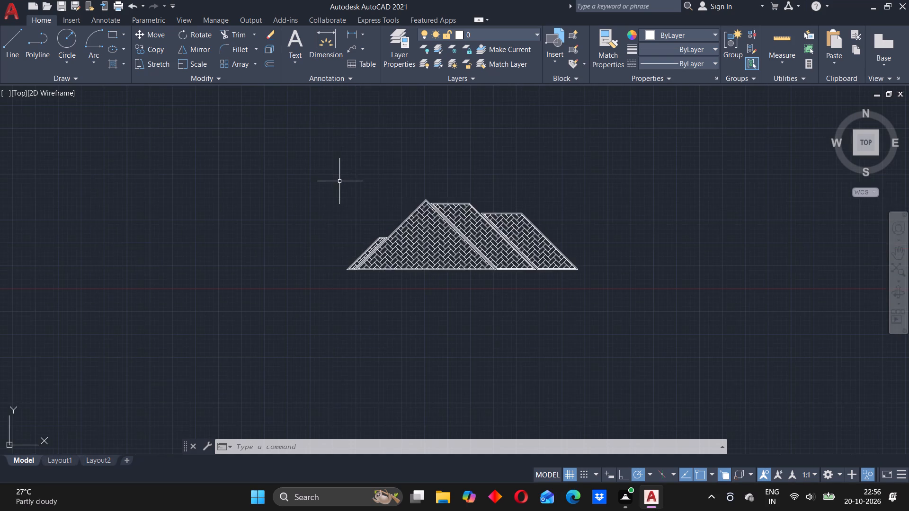
scroll(339, 181, down, 3)
click(317, 178)
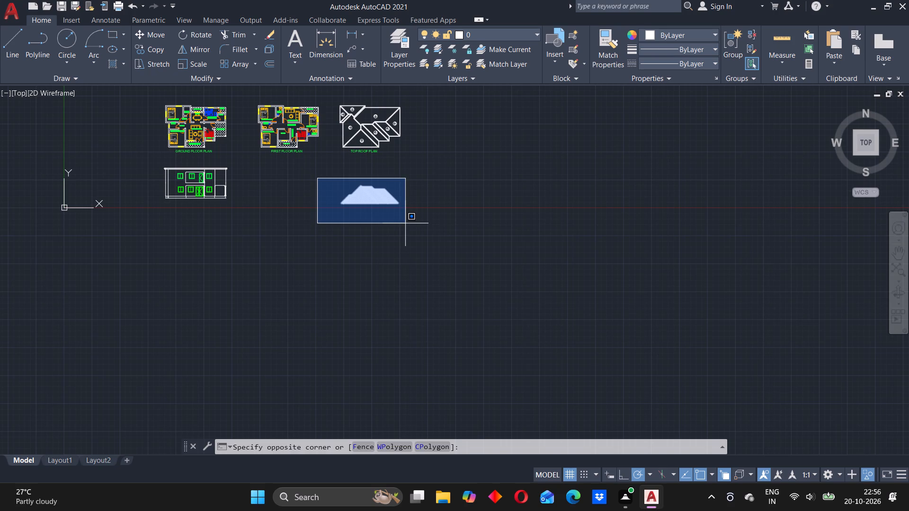
click(406, 223)
scroll(404, 203, up, 5)
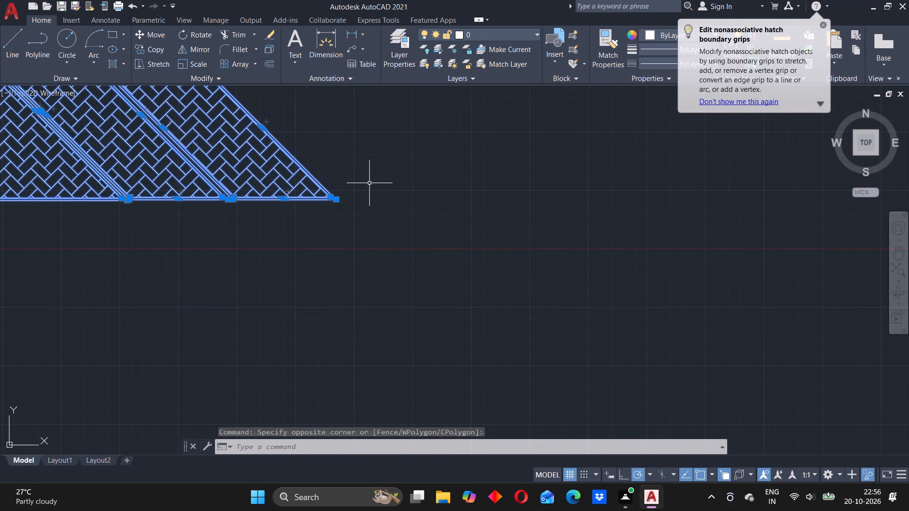
key(m)
key(Return)
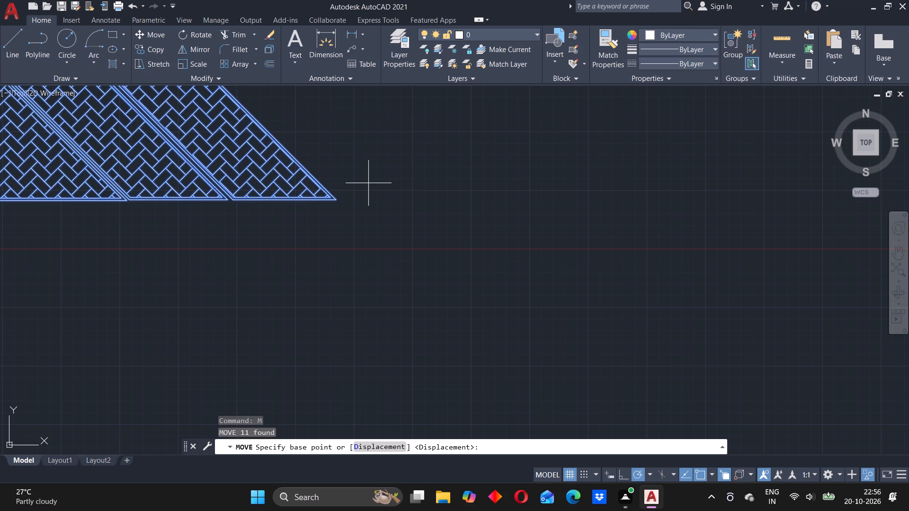
scroll(348, 197, up, 3)
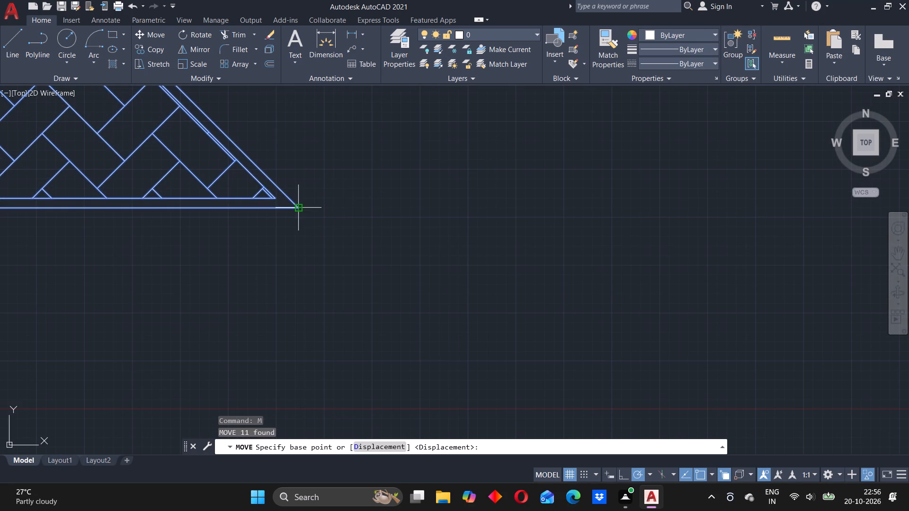
click(300, 210)
scroll(553, 151, down, 7)
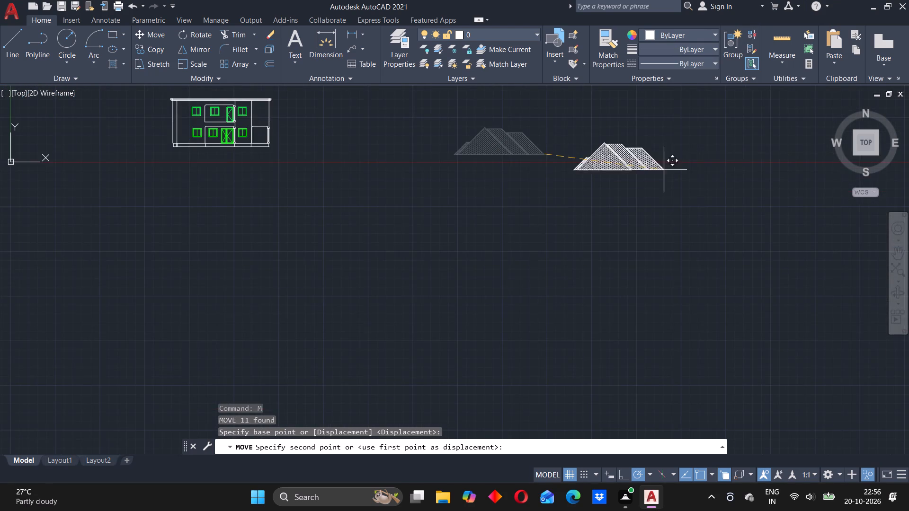
middle_drag(641, 148, 490, 329)
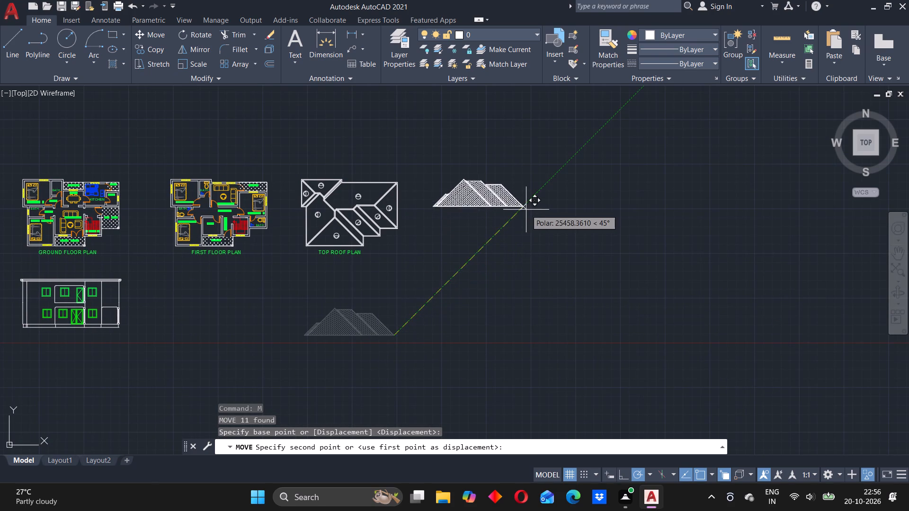
scroll(526, 210, up, 1)
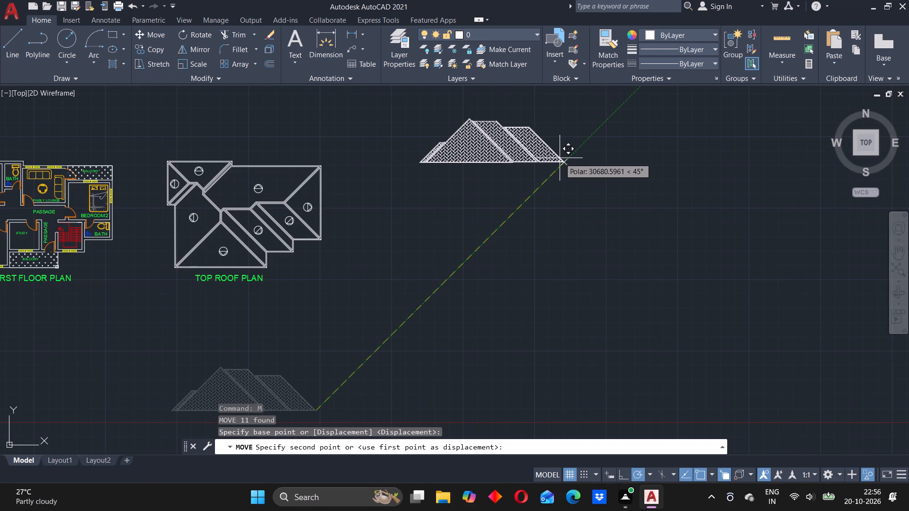
click(568, 146)
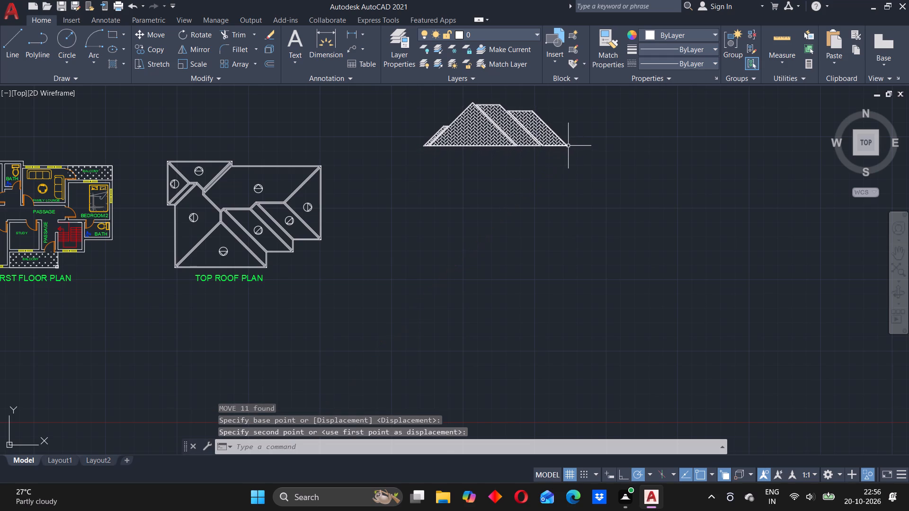
Move the whole building elevation by its eaves' top-right corner to directly beneath the hatched roof elevation, level with the roof's base.
middle_drag(276, 273, 521, 156)
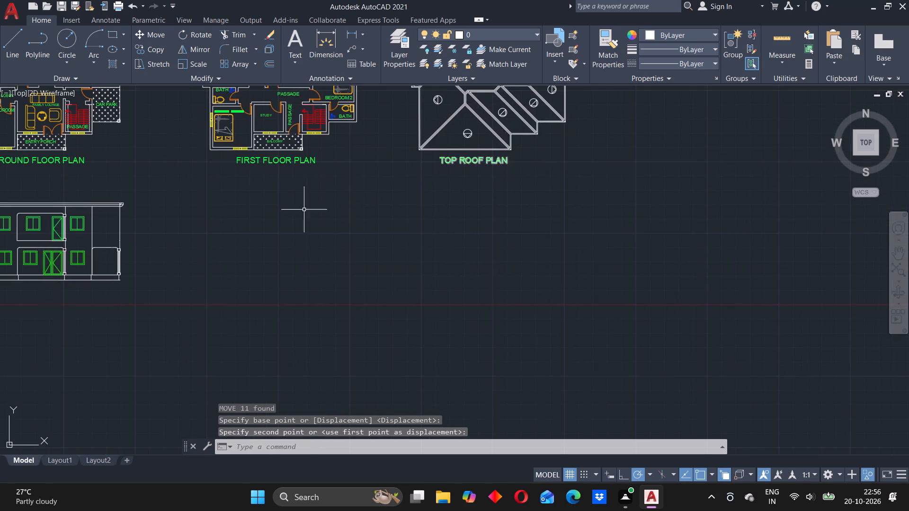
scroll(276, 215, down, 2)
scroll(195, 211, up, 1)
drag(101, 196, 128, 197)
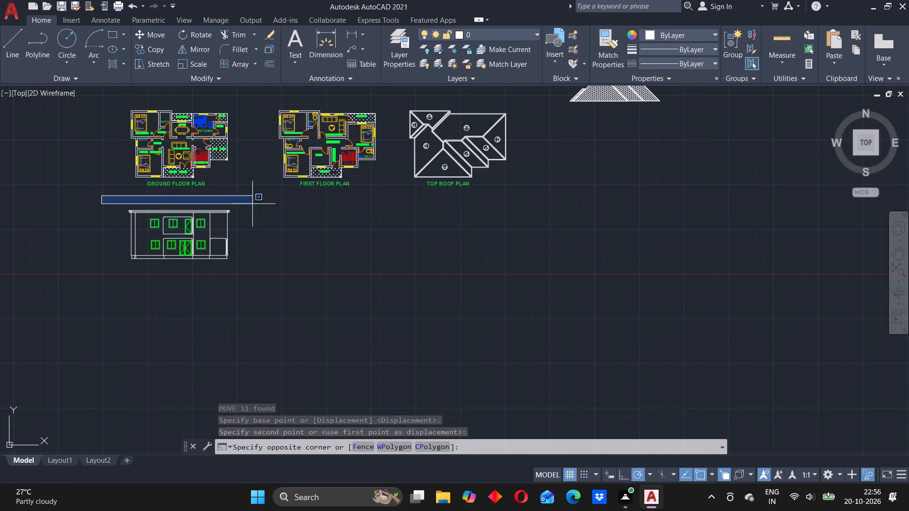
click(271, 275)
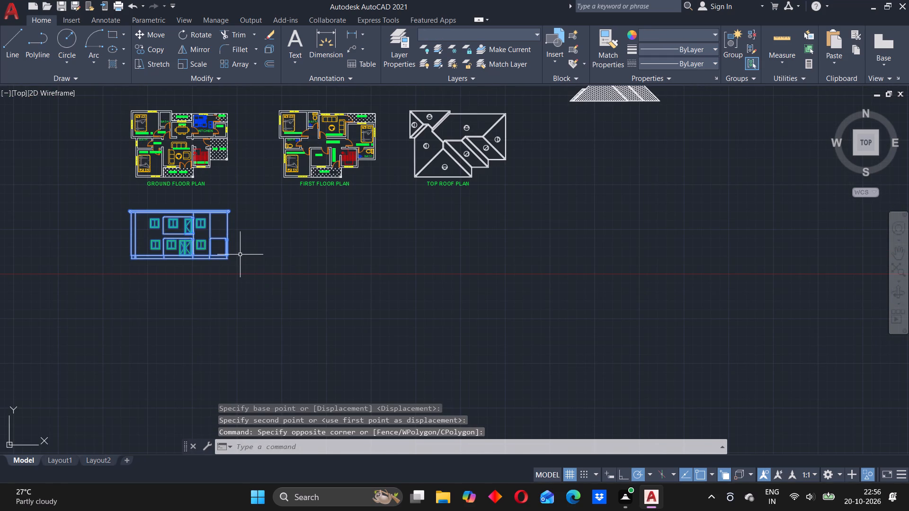
key(m)
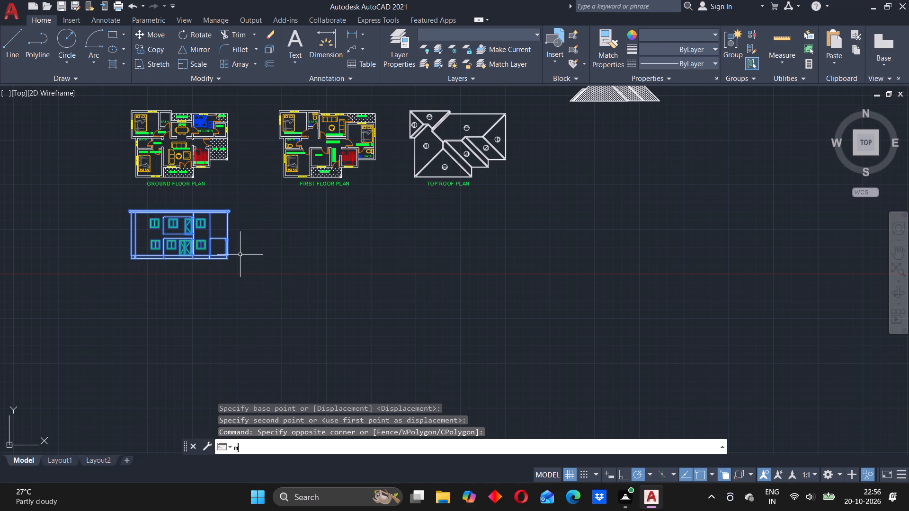
key(Return)
scroll(213, 235, up, 4)
middle_drag(264, 161, 247, 277)
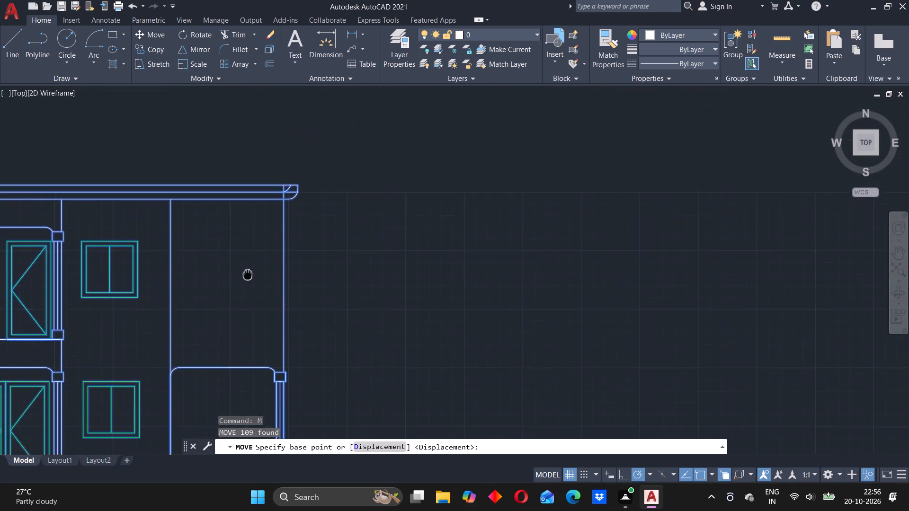
middle_drag(247, 277, 235, 310)
scroll(294, 221, up, 3)
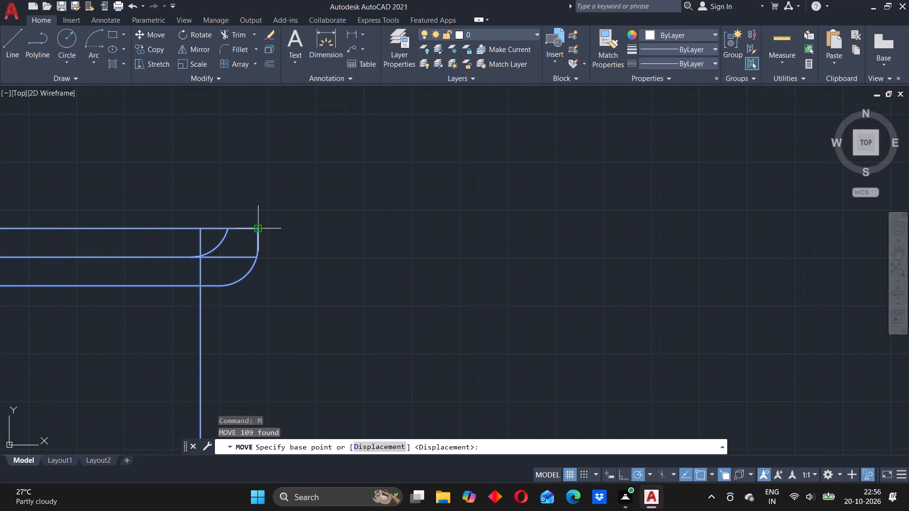
click(258, 229)
scroll(523, 222, down, 6)
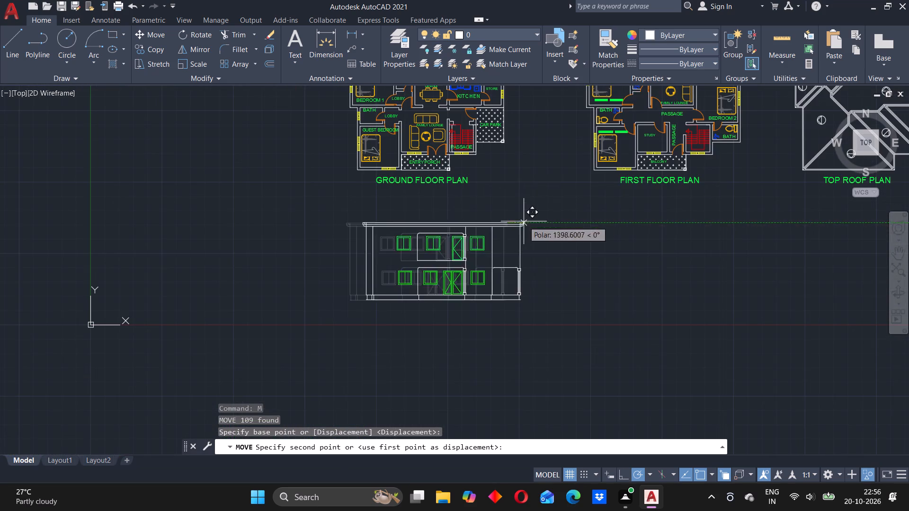
middle_drag(774, 226, 356, 344)
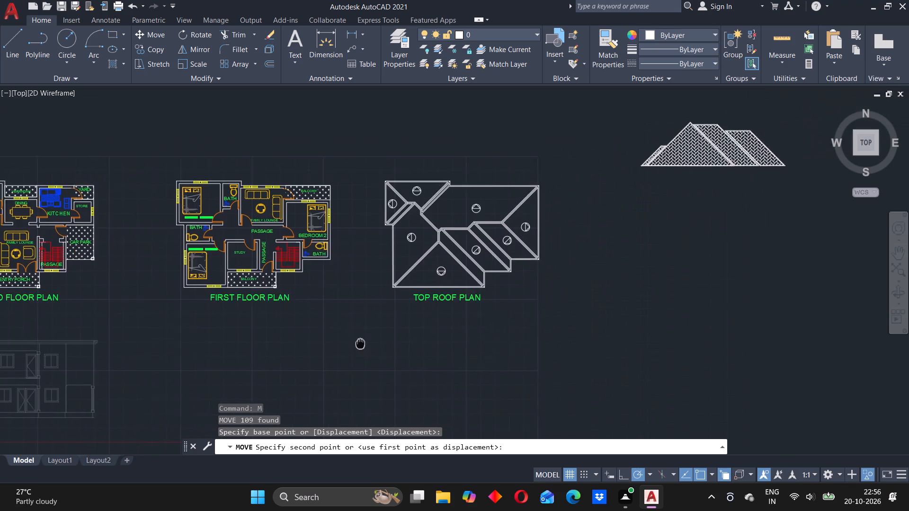
middle_drag(356, 344, 265, 369)
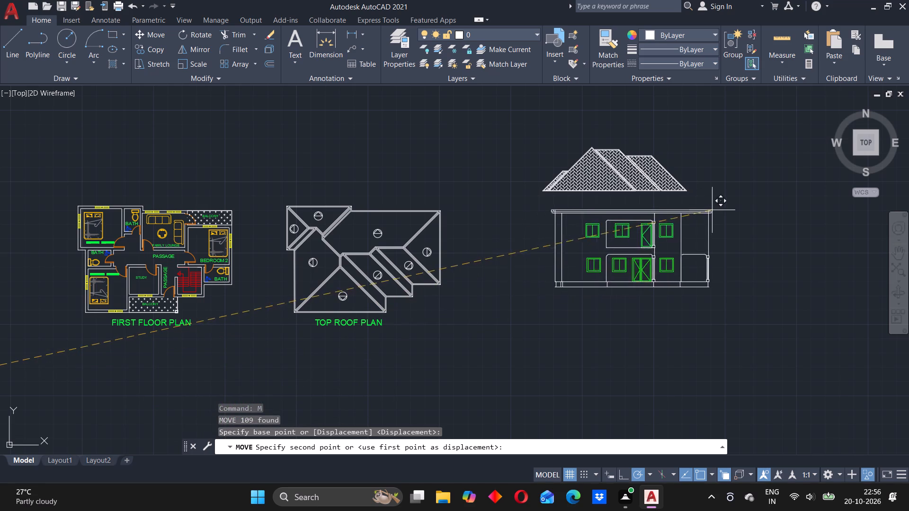
middle_drag(641, 215, 532, 305)
scroll(564, 287, up, 3)
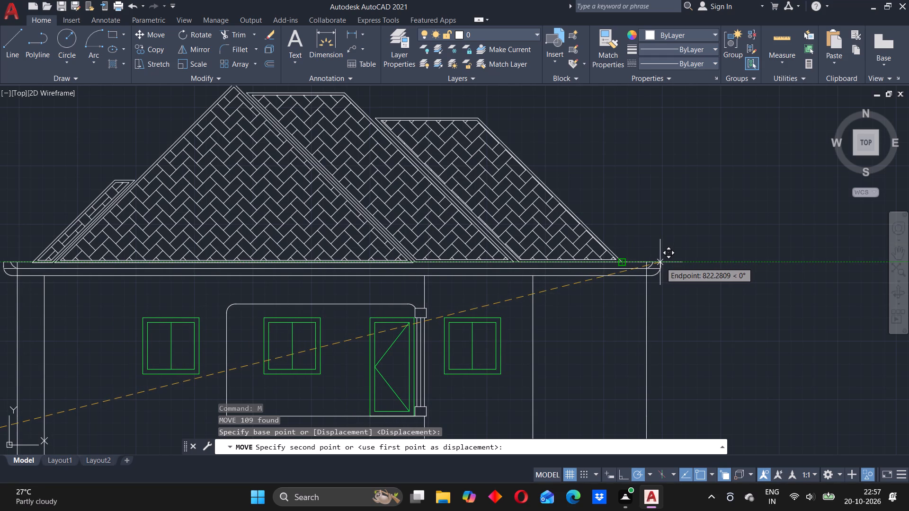
click(660, 261)
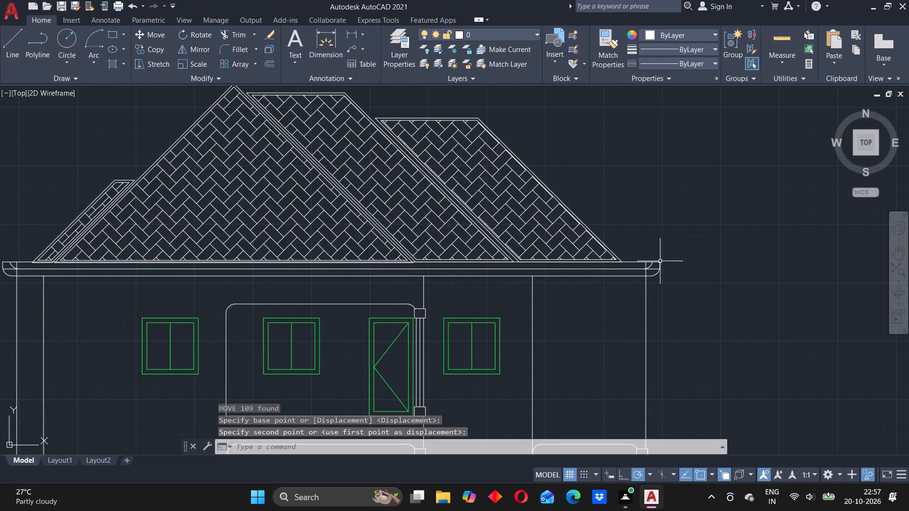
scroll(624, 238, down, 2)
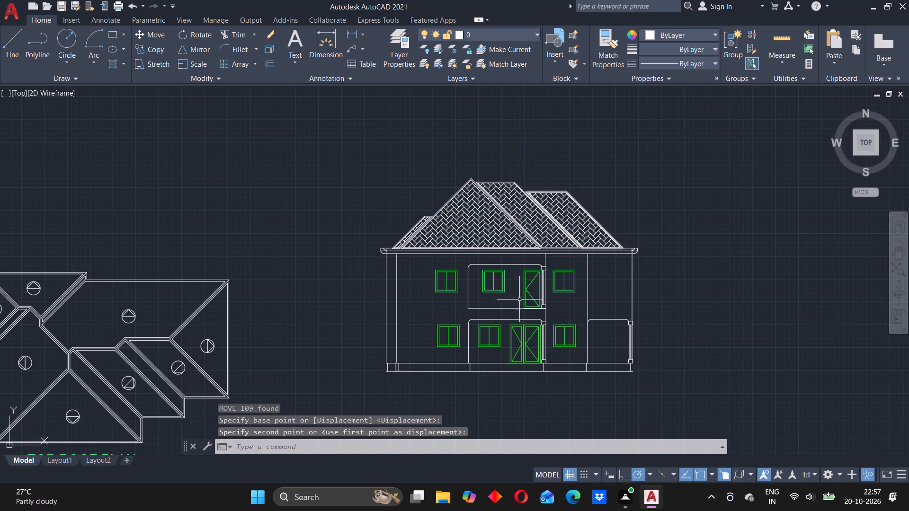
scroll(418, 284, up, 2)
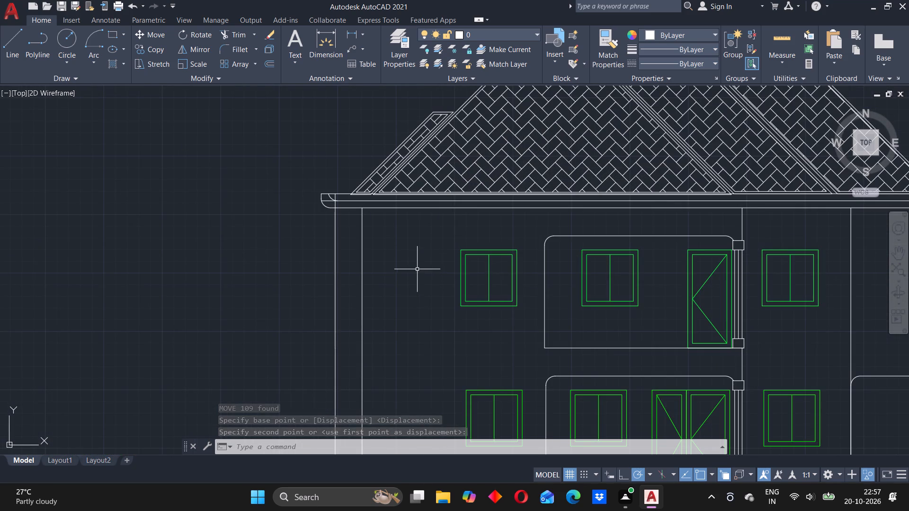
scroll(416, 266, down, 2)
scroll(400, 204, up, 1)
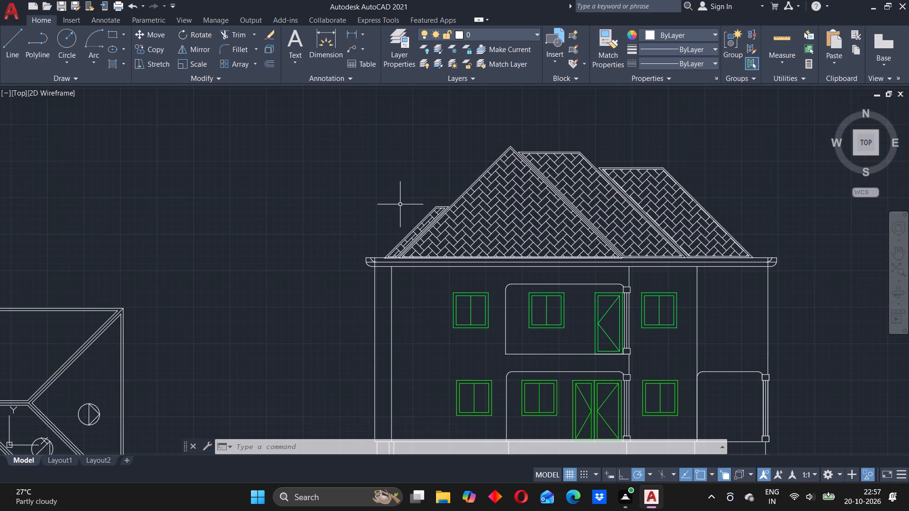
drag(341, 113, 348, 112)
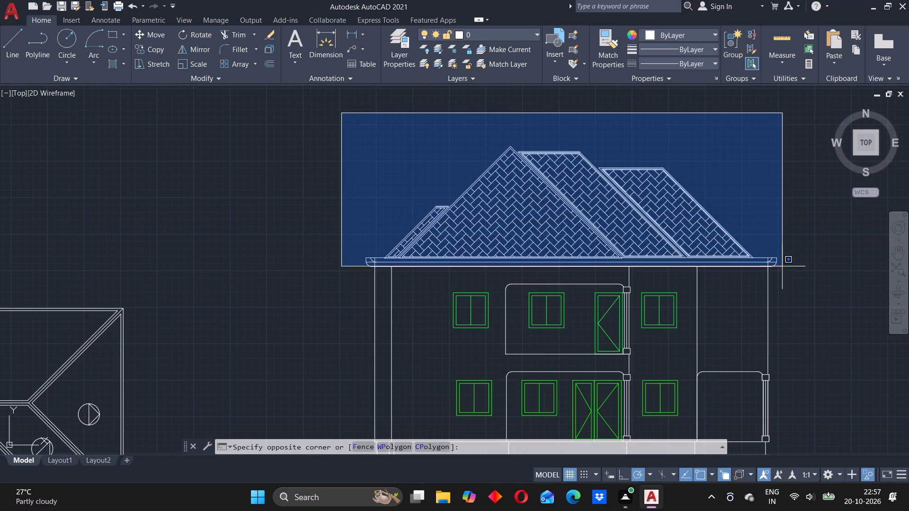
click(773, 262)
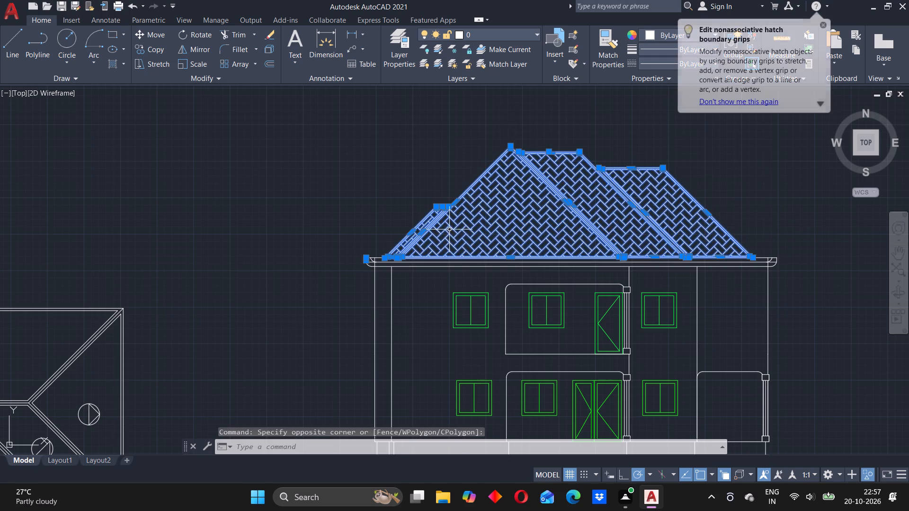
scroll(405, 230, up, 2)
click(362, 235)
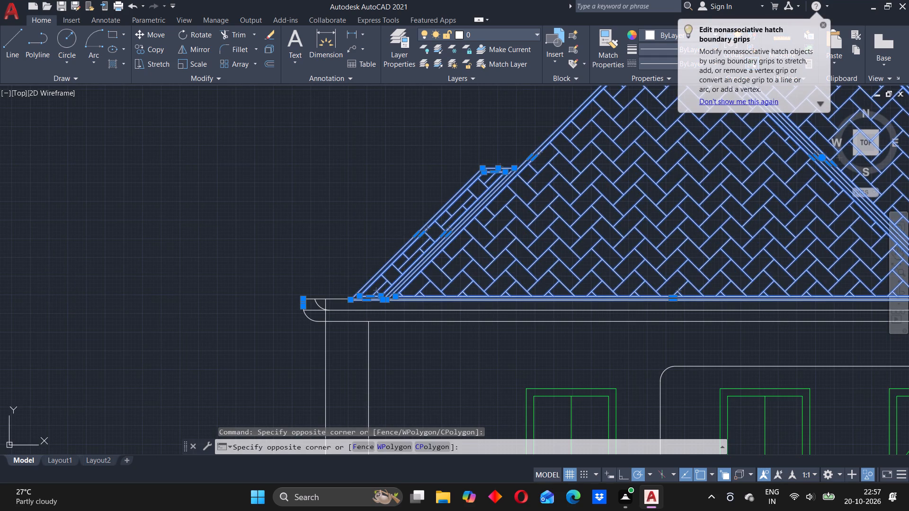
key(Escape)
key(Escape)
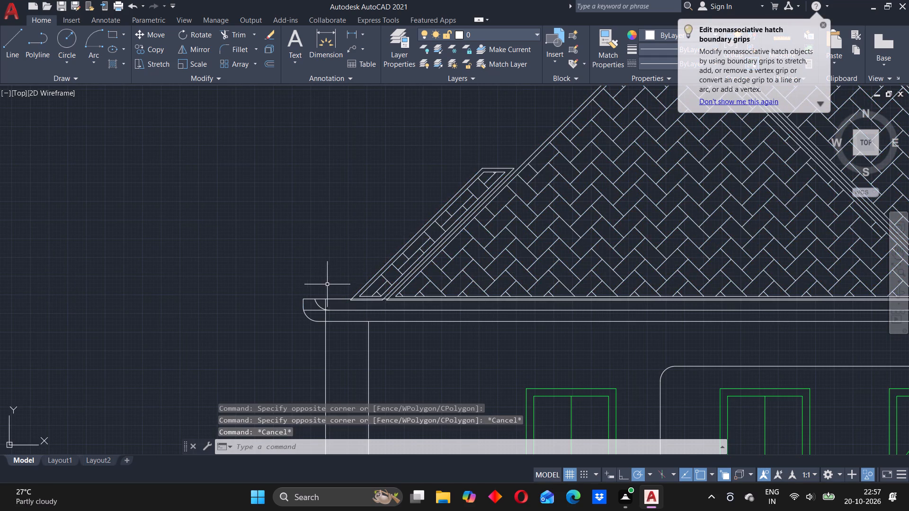
Move the whole building elevation straight down by its bottom-right corner, leaving a gap beneath the hatched roof elevation.
scroll(330, 282, up, 3)
scroll(350, 303, down, 4)
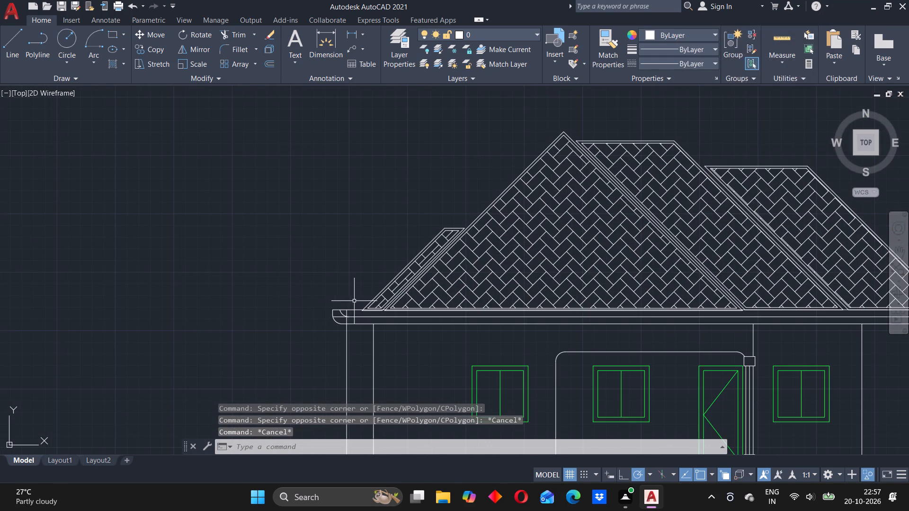
scroll(325, 300, up, 2)
scroll(333, 299, down, 3)
scroll(490, 339, down, 3)
middle_drag(450, 347, 444, 250)
scroll(445, 246, up, 3)
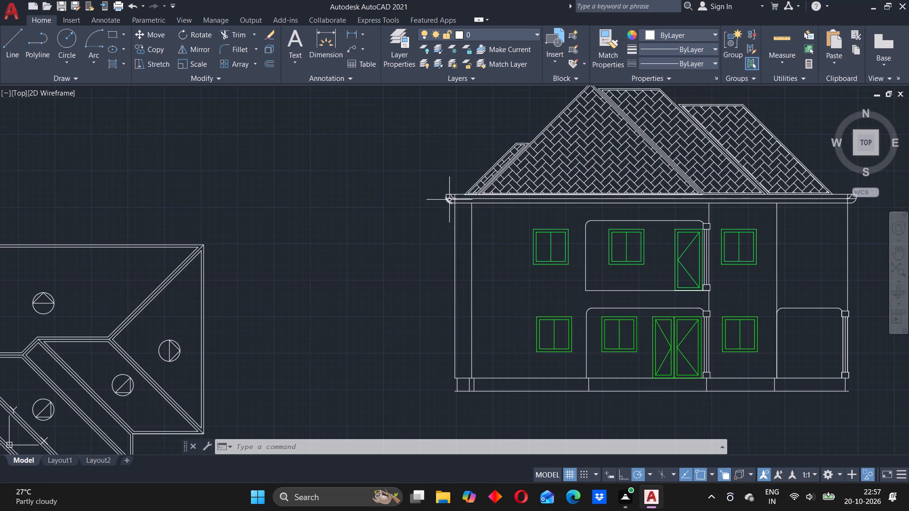
click(430, 186)
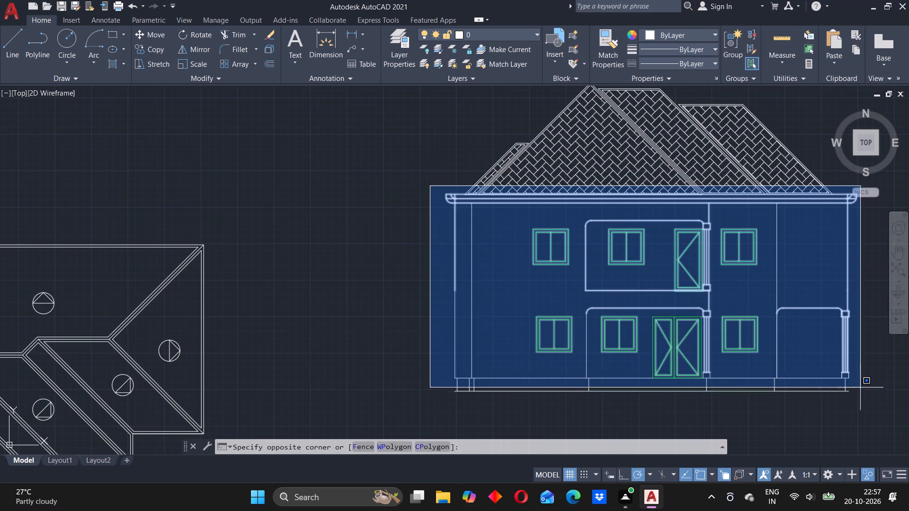
click(861, 404)
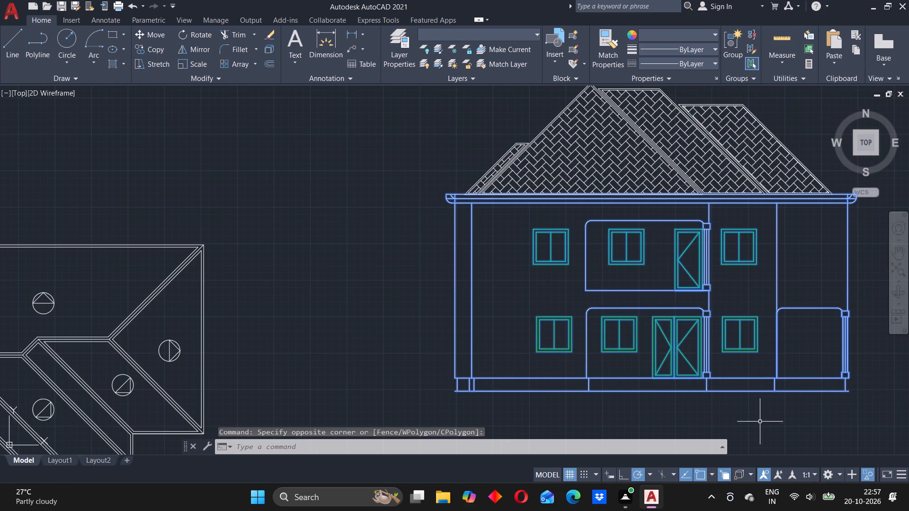
key(m)
key(Return)
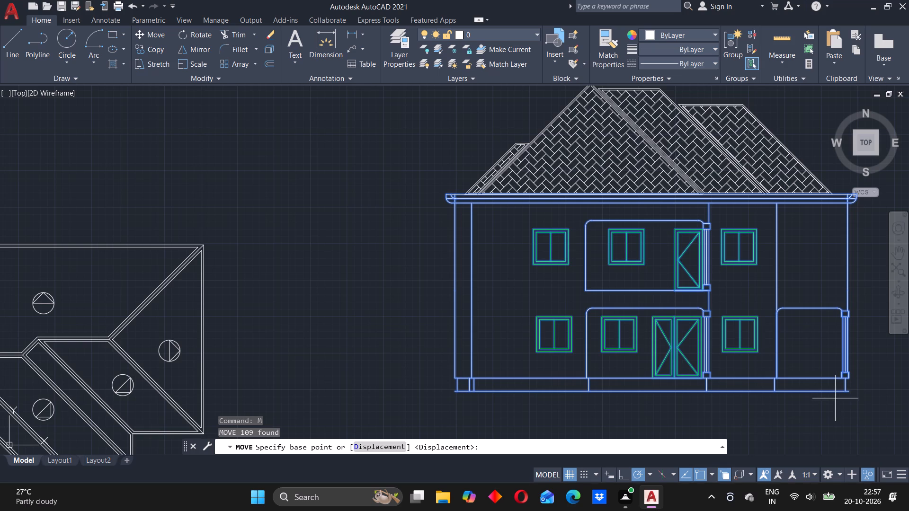
click(845, 393)
click(843, 440)
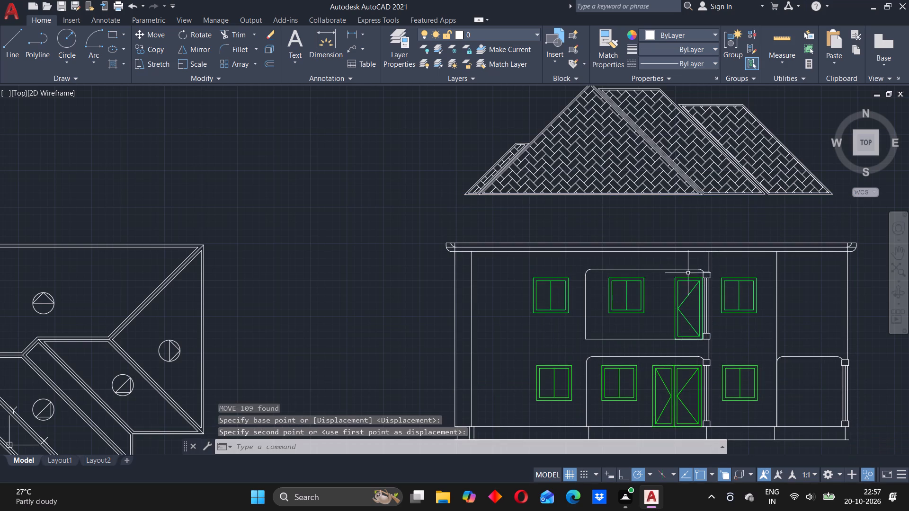
Scale the whole hatched roof elevation up slightly freehand, using the top-left corner of the building's eaves as base point.
scroll(522, 197, down, 1)
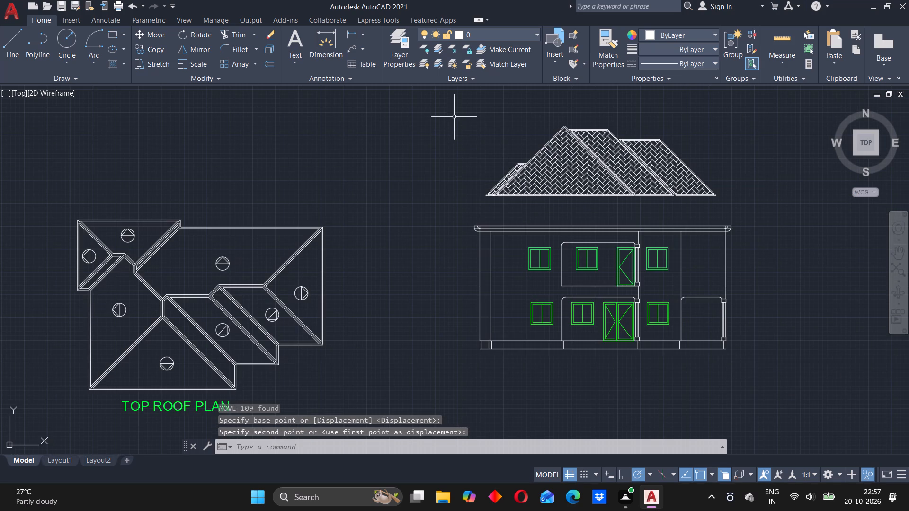
drag(466, 97, 474, 97)
click(757, 209)
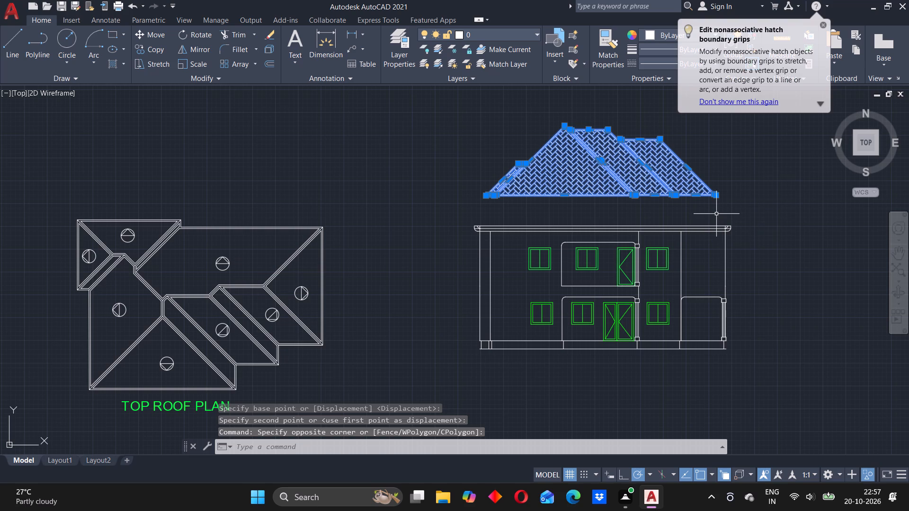
text(sc)
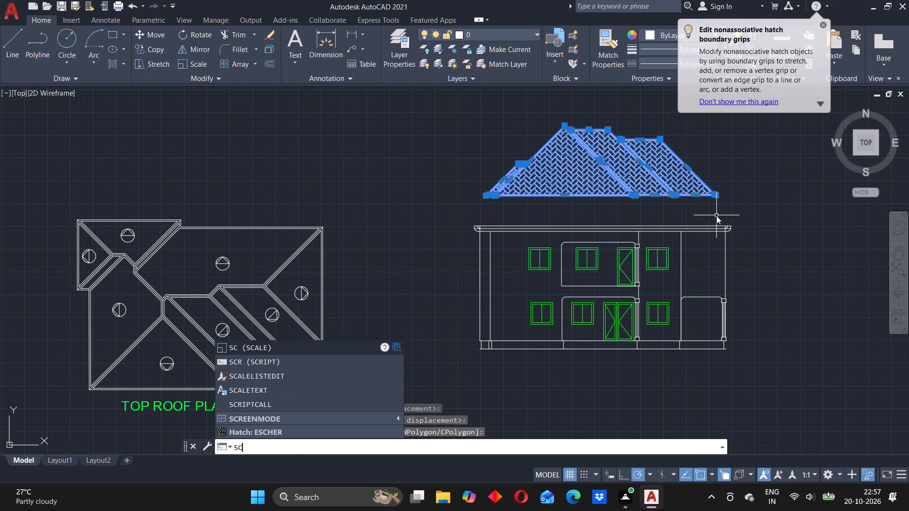
key(Return)
scroll(731, 217, up, 1)
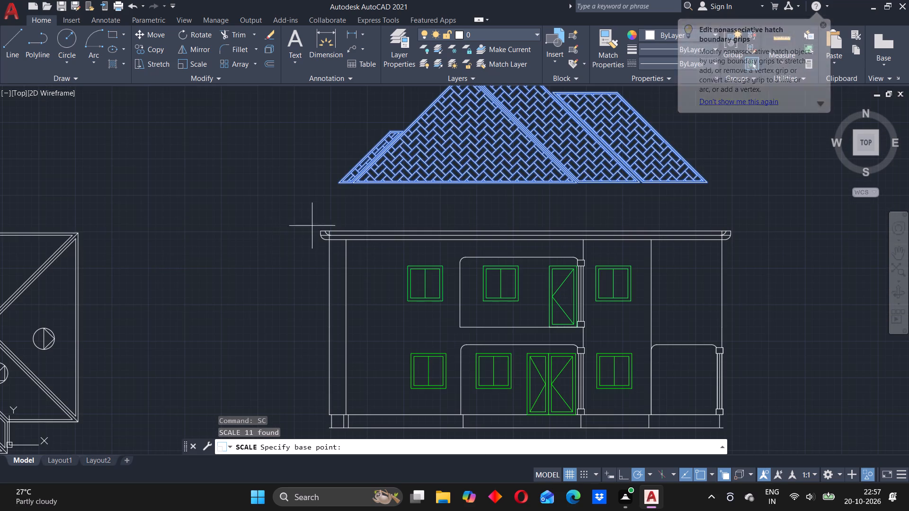
scroll(313, 223, up, 3)
click(342, 254)
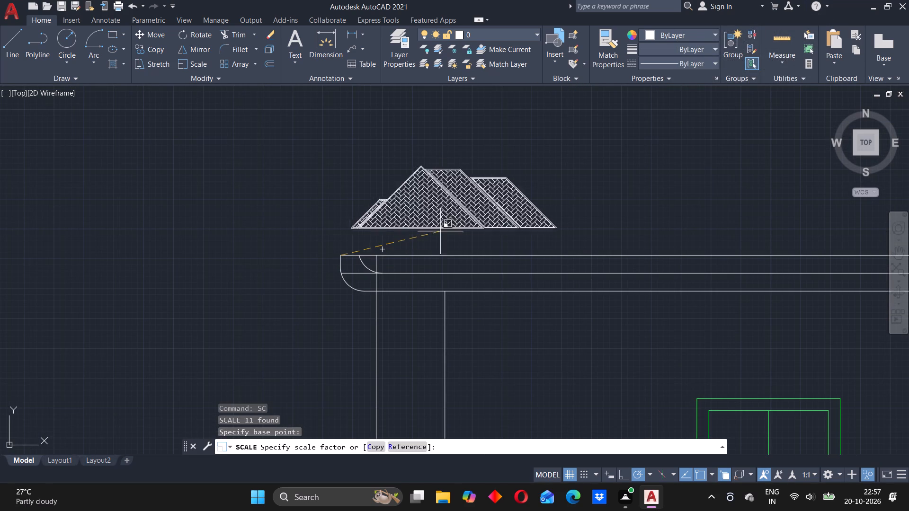
scroll(566, 229, down, 2)
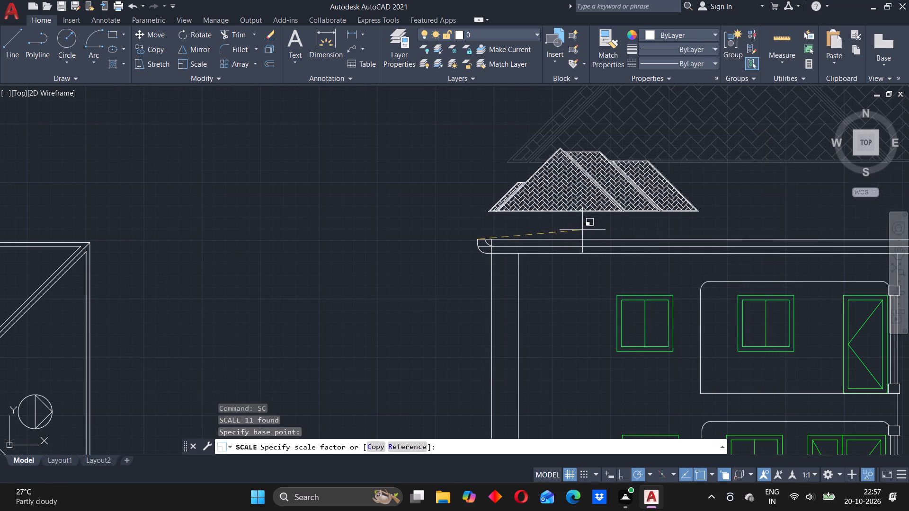
scroll(693, 239, up, 1)
scroll(690, 238, down, 2)
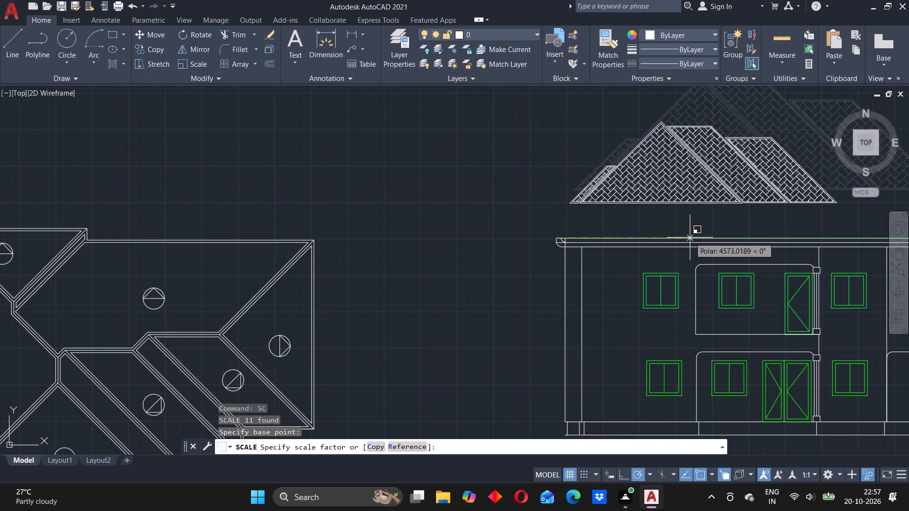
middle_drag(690, 238, 570, 277)
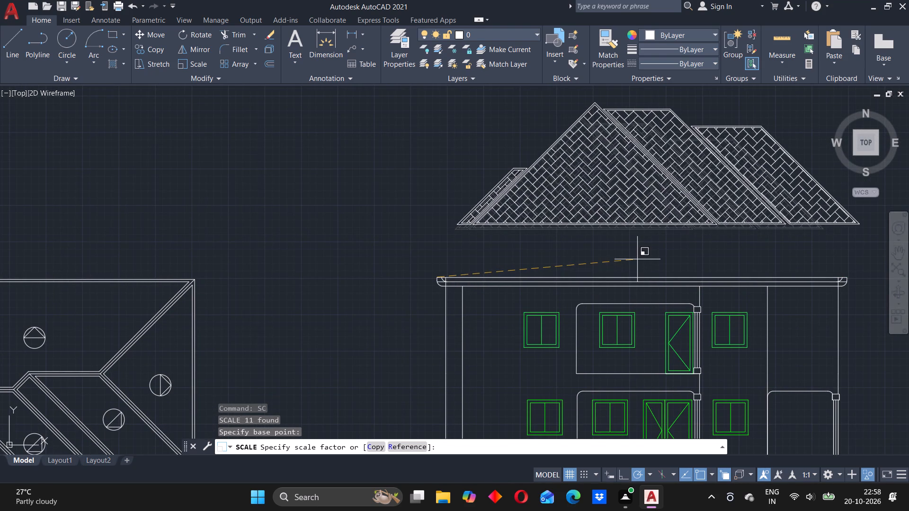
click(639, 259)
Move the whole hatched roof elevation by its bottom-right corner onto the top-right corner of the building's eaves.
scroll(515, 198, down, 2)
drag(462, 148, 532, 147)
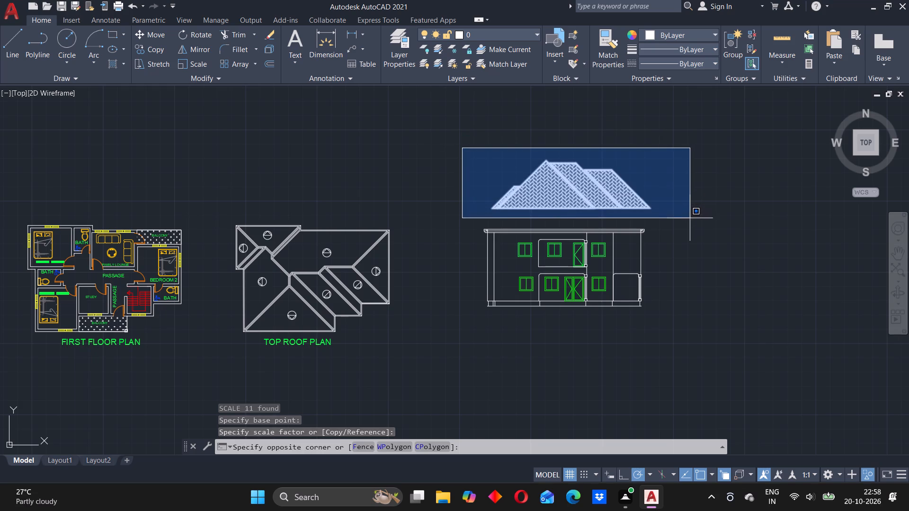
click(690, 218)
key(m)
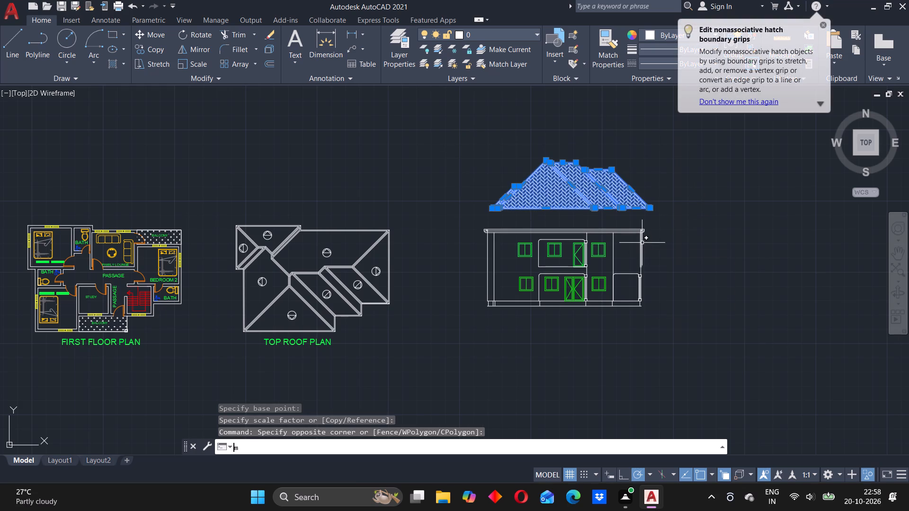
key(Return)
scroll(625, 219, up, 1)
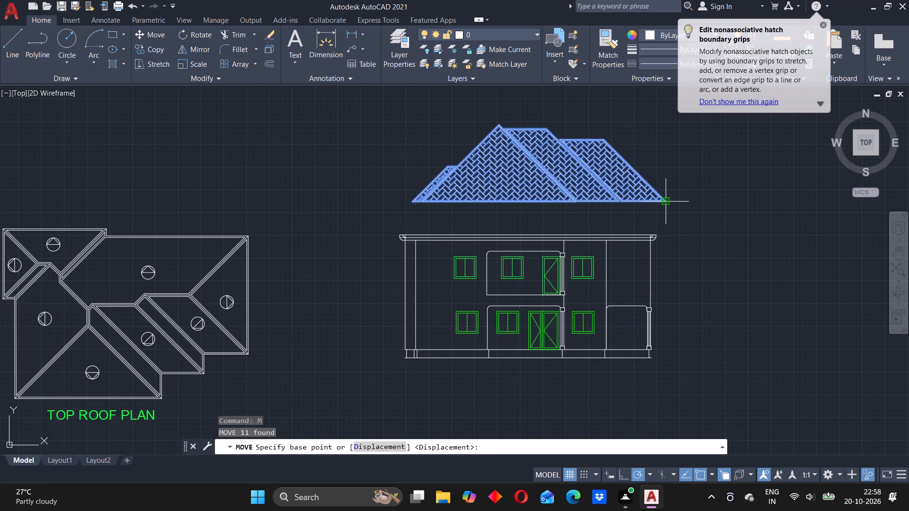
click(667, 202)
scroll(650, 227, up, 3)
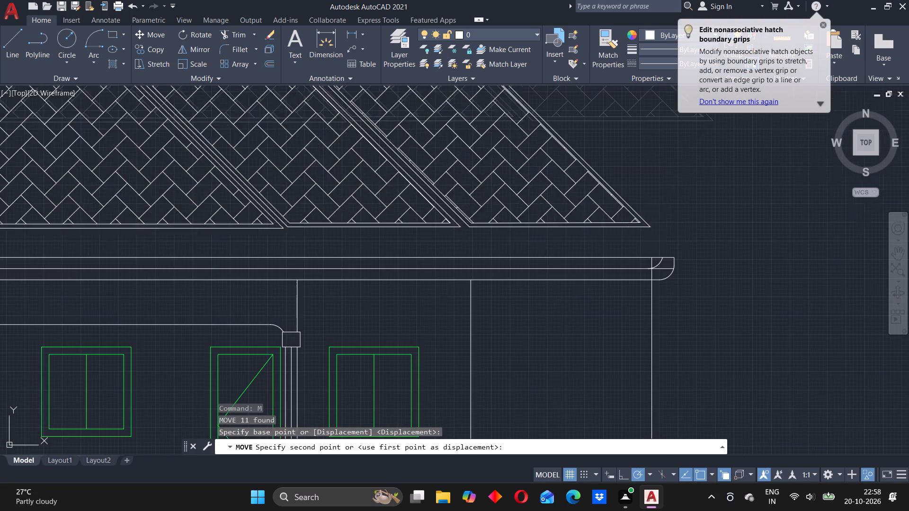
click(674, 255)
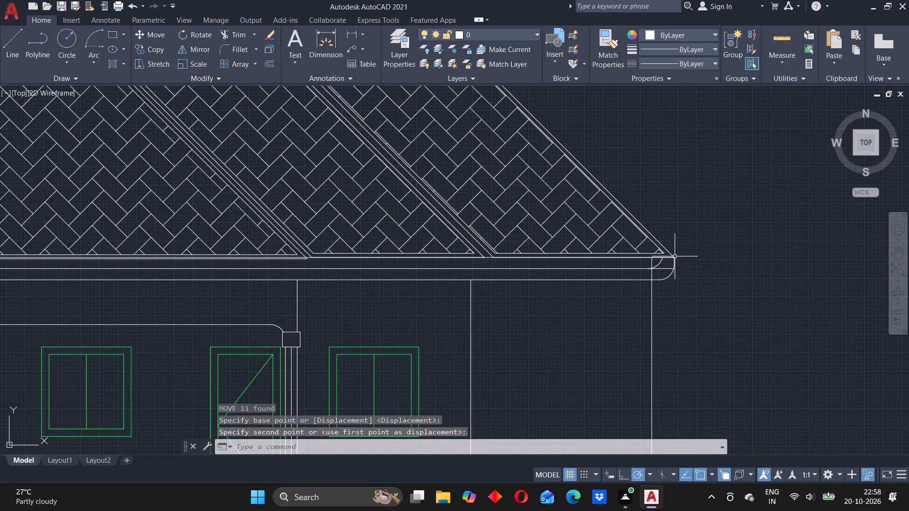
Examine how the hatched roof's base line and both ends sit on the building's eaves.
scroll(526, 241, down, 2)
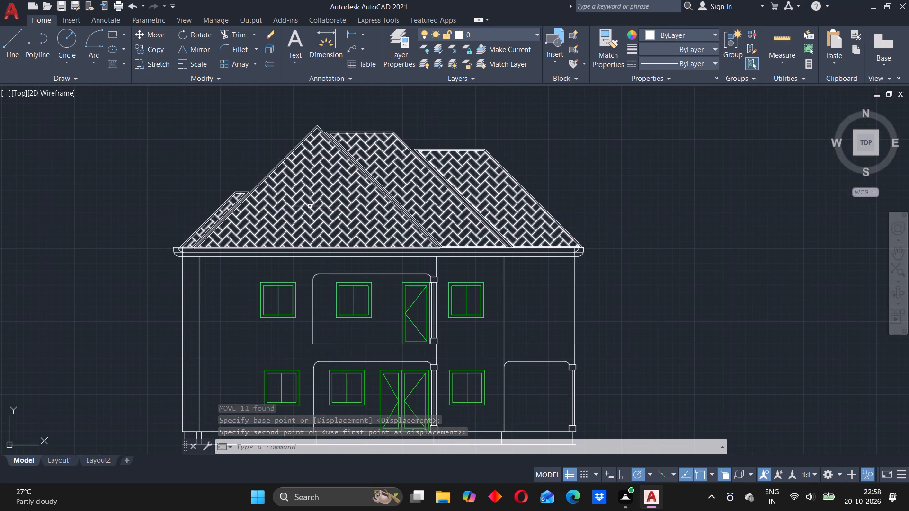
scroll(187, 223, up, 4)
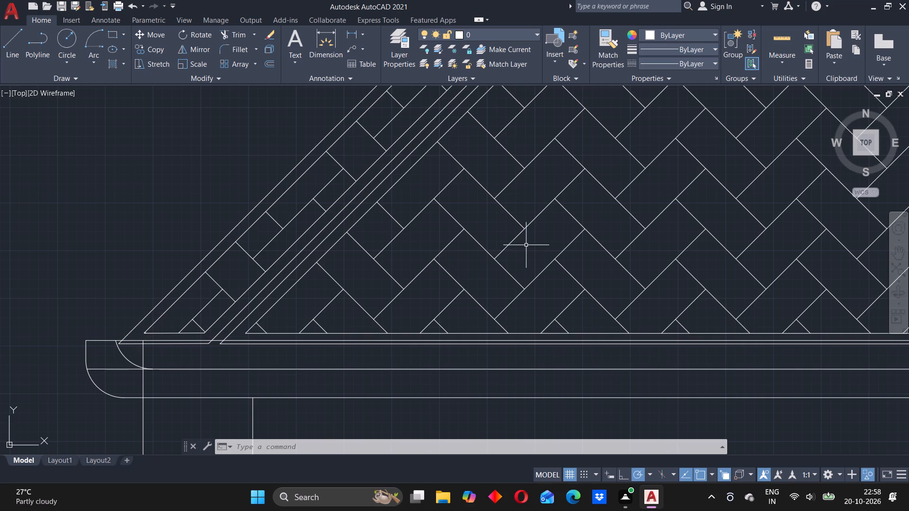
scroll(526, 245, down, 2)
middle_drag(763, 246, 187, 225)
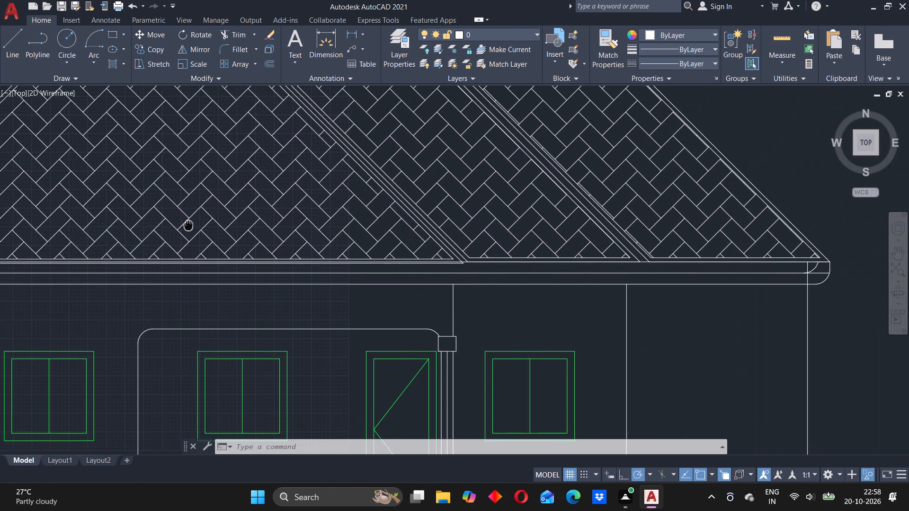
middle_drag(187, 225, 186, 225)
scroll(398, 240, up, 2)
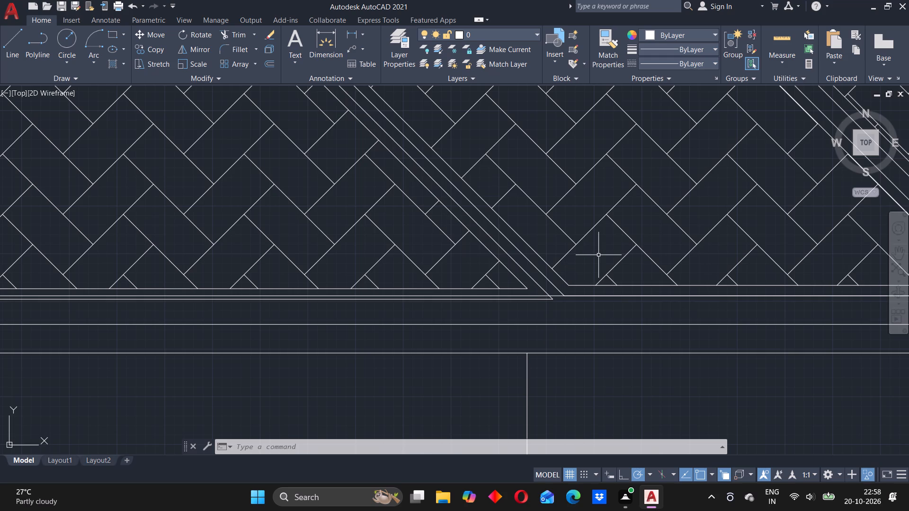
scroll(582, 277, up, 2)
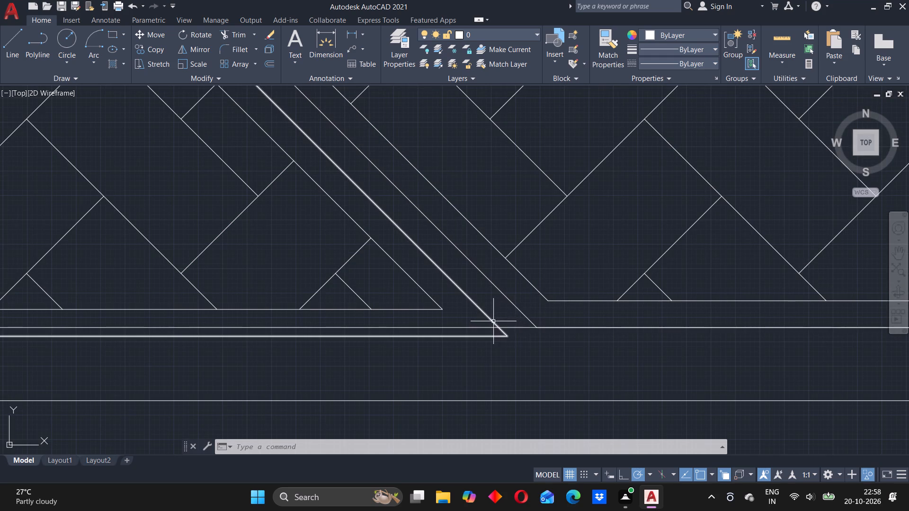
scroll(491, 319, down, 6)
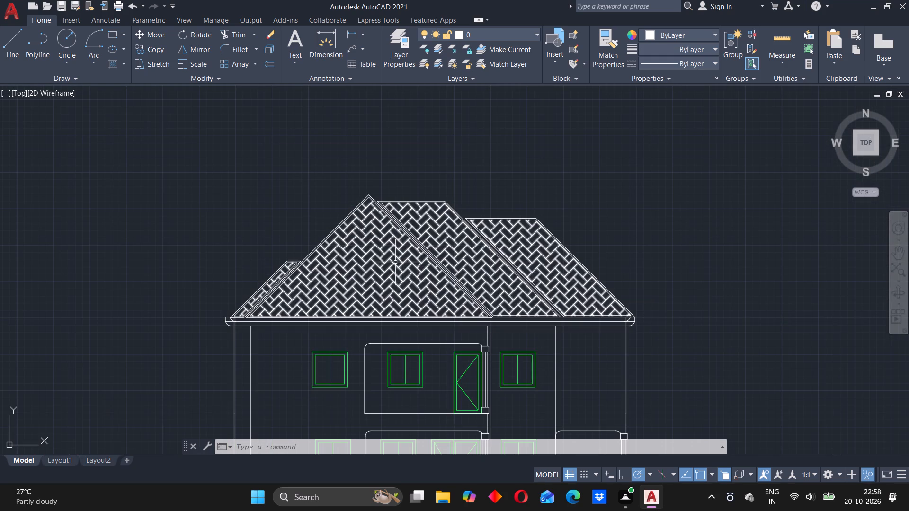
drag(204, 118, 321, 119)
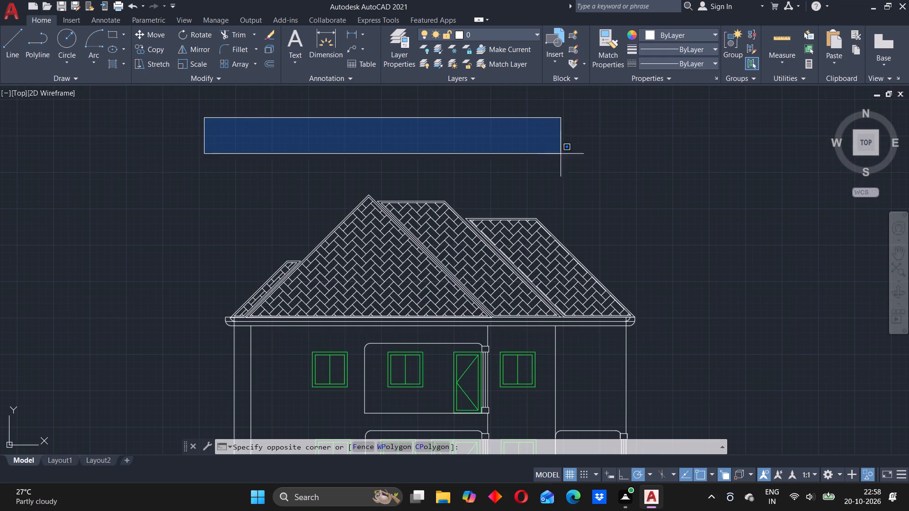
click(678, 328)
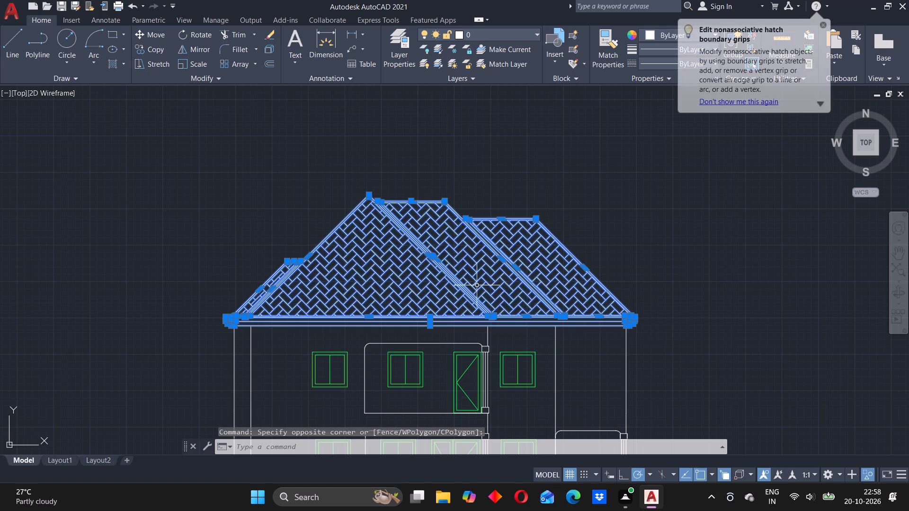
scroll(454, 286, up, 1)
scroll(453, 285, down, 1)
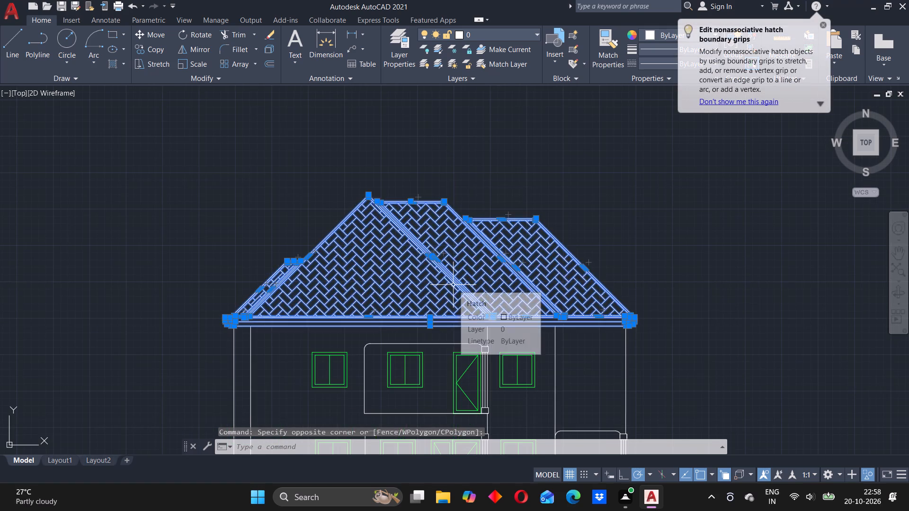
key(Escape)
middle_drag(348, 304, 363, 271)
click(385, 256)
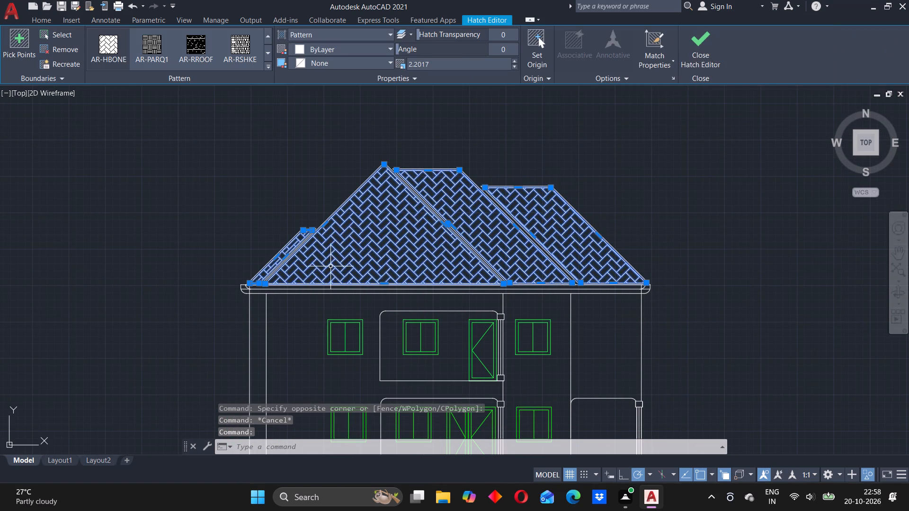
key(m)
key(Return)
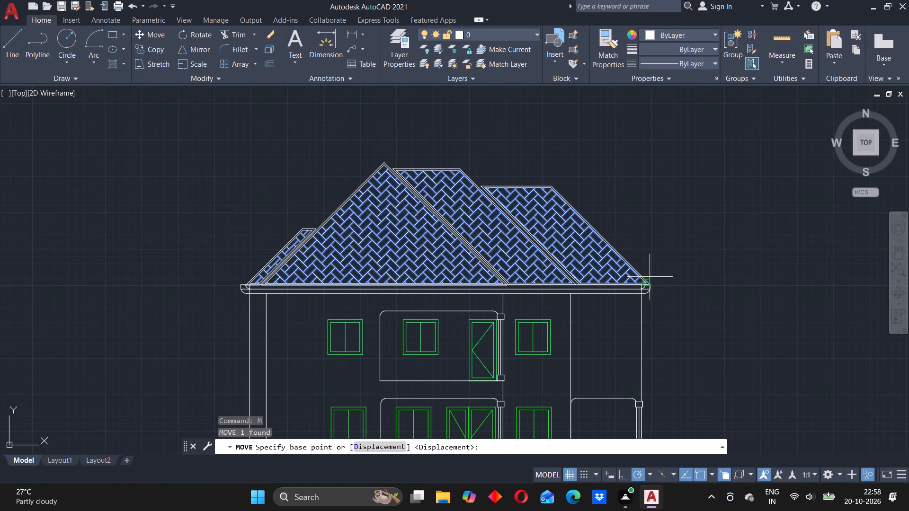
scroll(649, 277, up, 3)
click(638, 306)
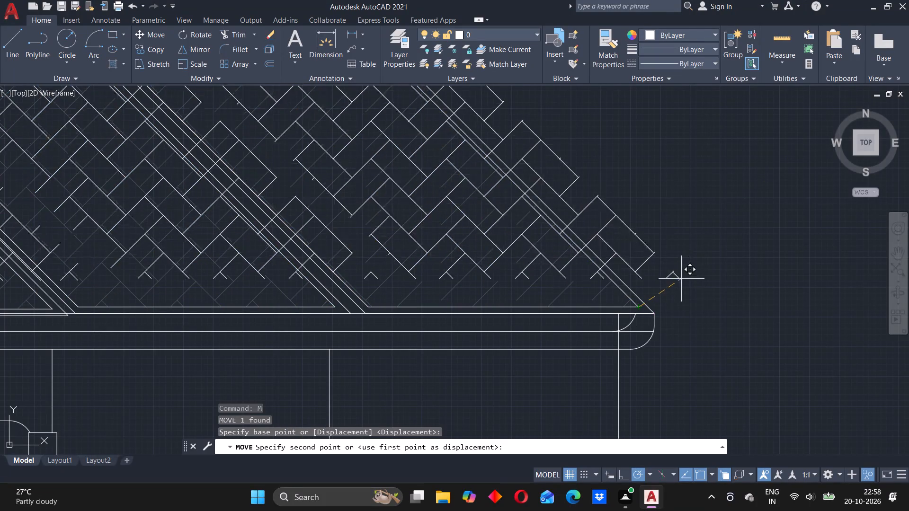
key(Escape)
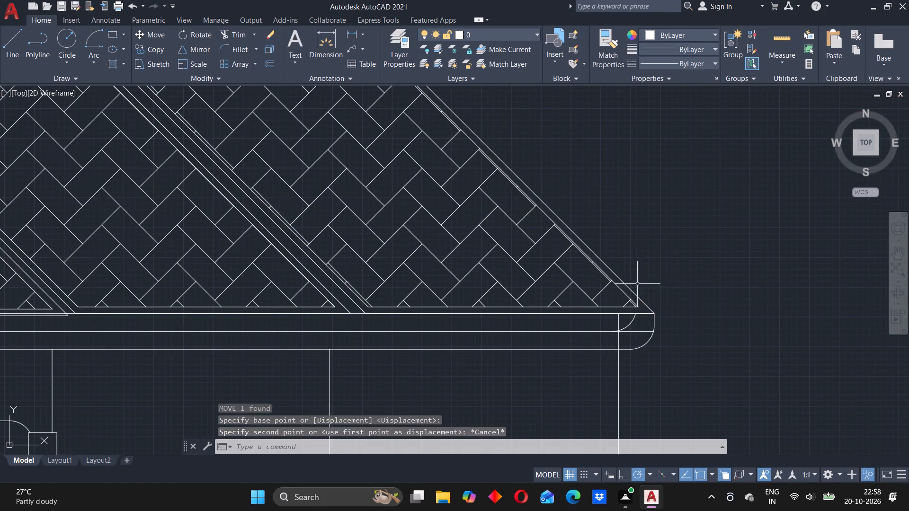
Examine the joint between the roof base and the eaves along its length, especially the overhang at the left end.
scroll(617, 289, down, 2)
scroll(327, 232, down, 3)
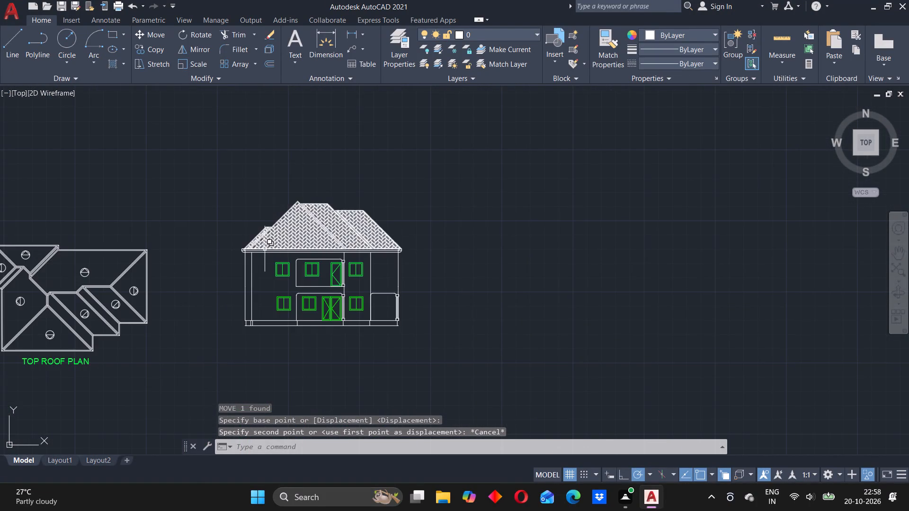
scroll(263, 249, up, 7)
middle_drag(227, 247, 333, 220)
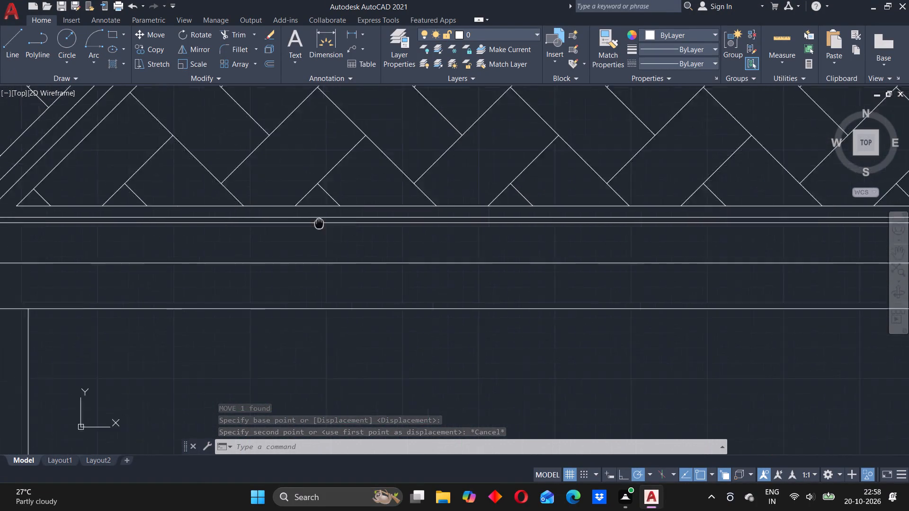
middle_drag(333, 220, 465, 181)
scroll(276, 207, down, 2)
middle_drag(234, 211, 249, 204)
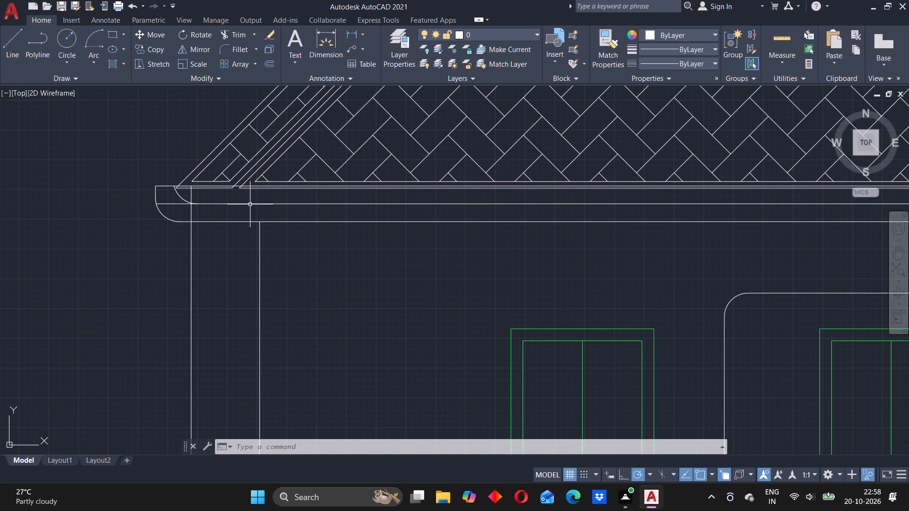
middle_drag(749, 222, 306, 309)
middle_drag(598, 315, 552, 311)
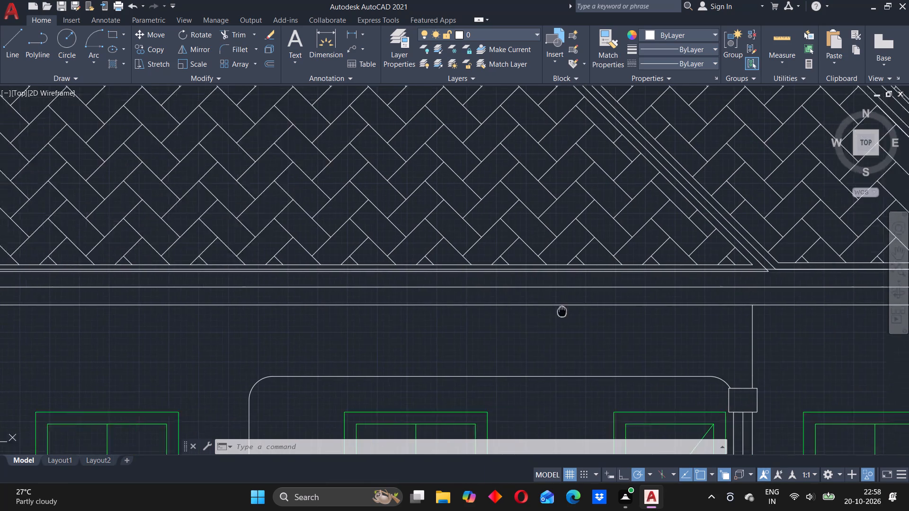
middle_drag(552, 311, 433, 302)
scroll(471, 278, down, 1)
scroll(630, 271, down, 2)
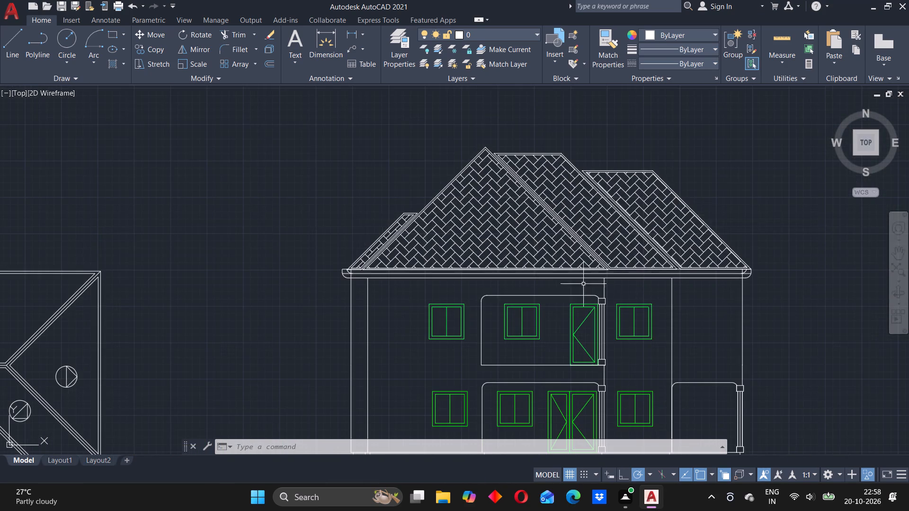
middle_drag(457, 289, 572, 238)
scroll(483, 211, up, 2)
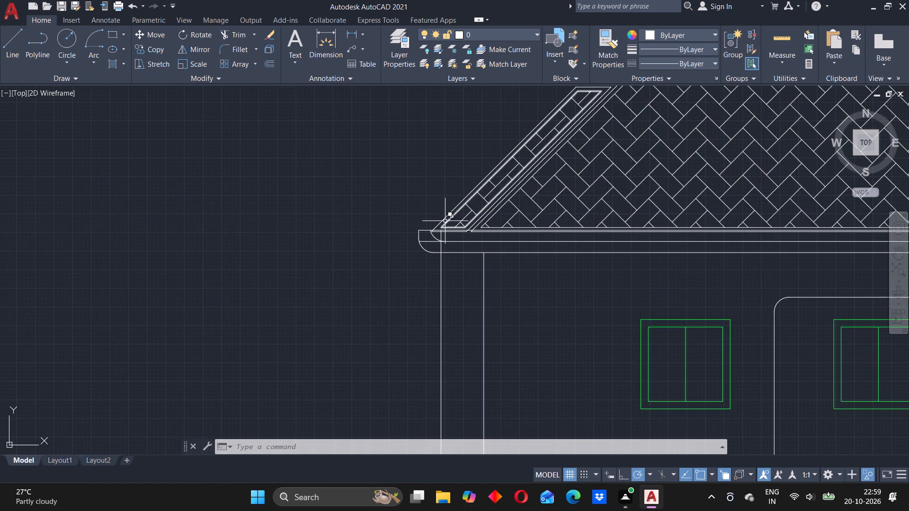
click(435, 226)
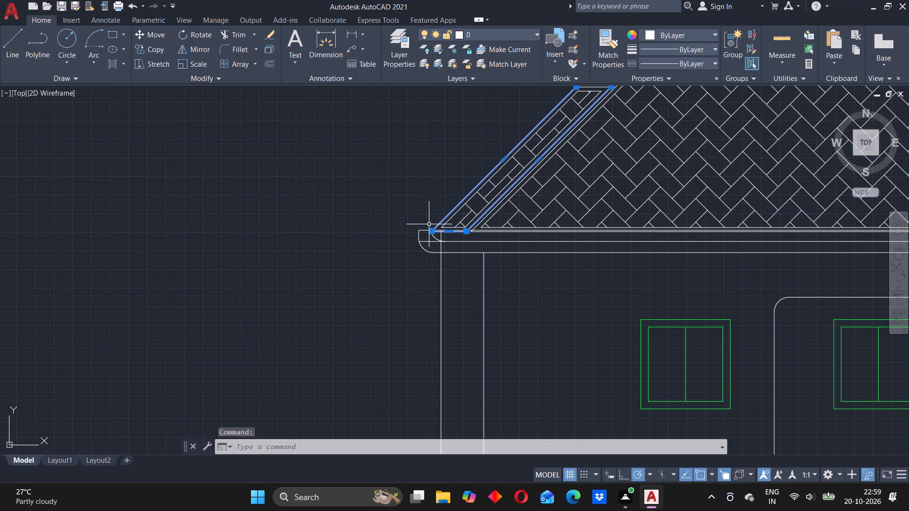
key(Escape)
Move the whole building elevation, including its eaves, by its bottom-right corner down and slightly right, clear of the hatched roof.
scroll(626, 199, down, 4)
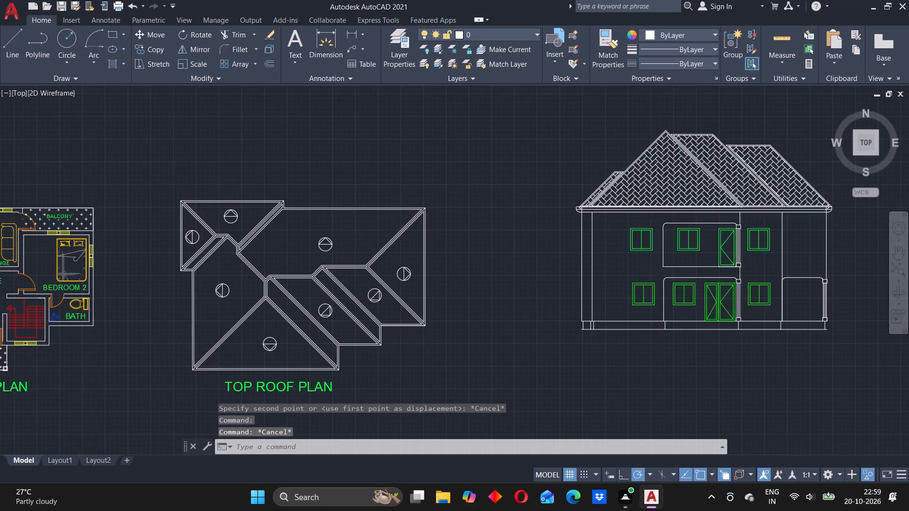
scroll(650, 215, down, 2)
middle_drag(713, 226, 544, 241)
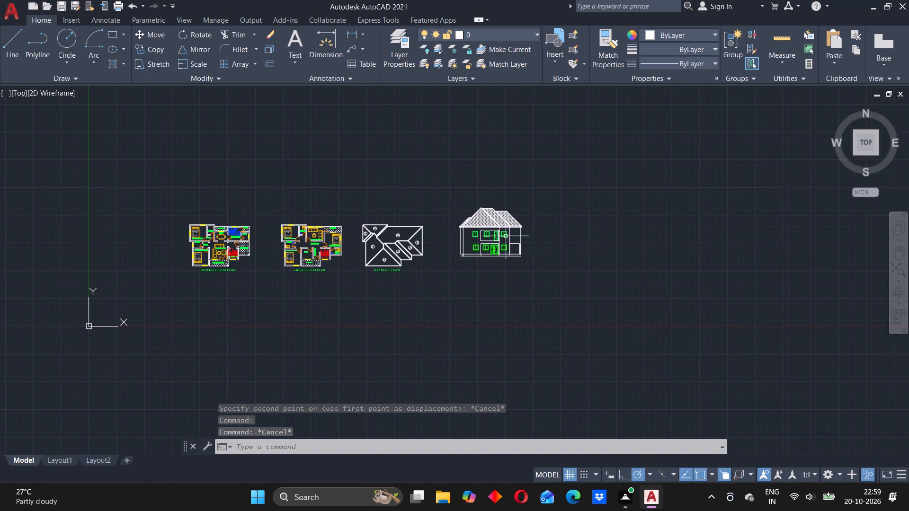
scroll(496, 236, up, 4)
click(241, 153)
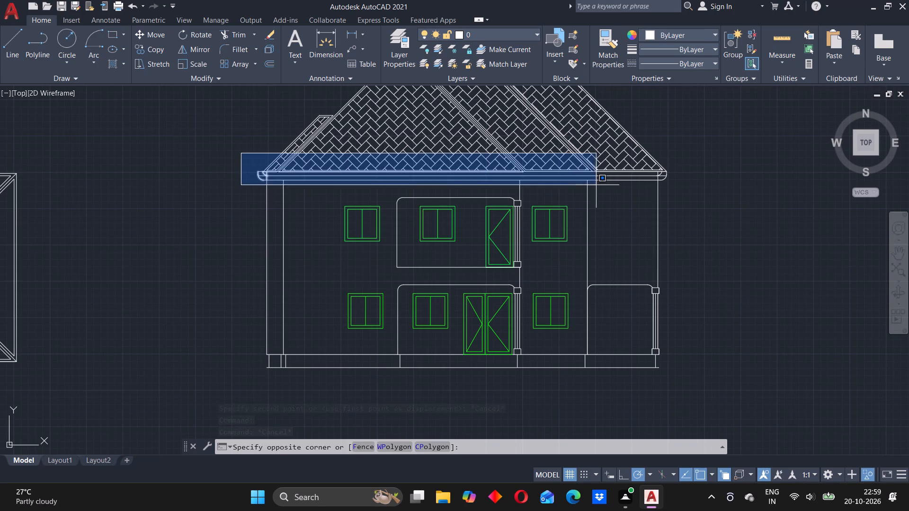
click(698, 399)
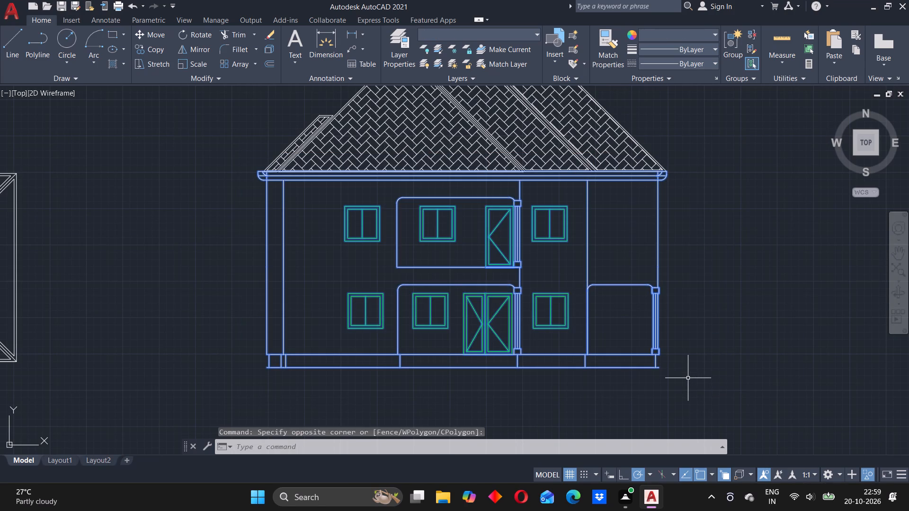
key(m)
key(Return)
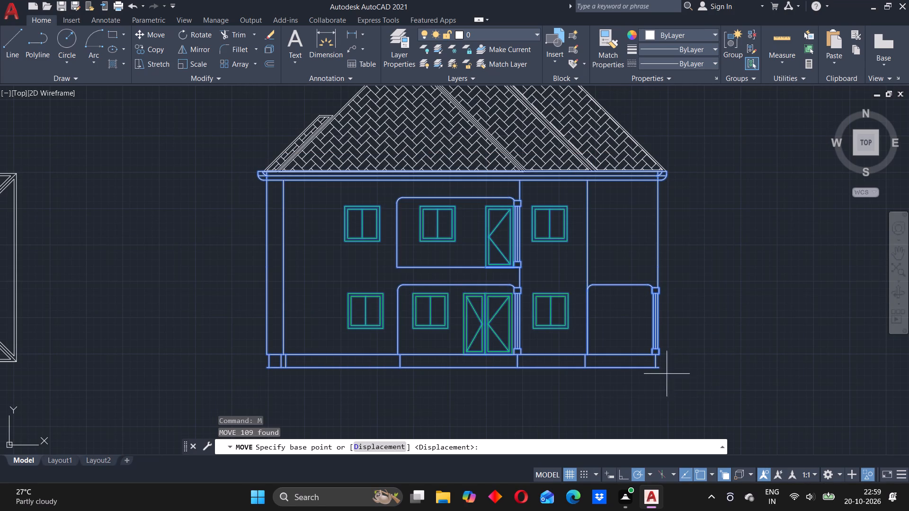
click(655, 369)
click(668, 403)
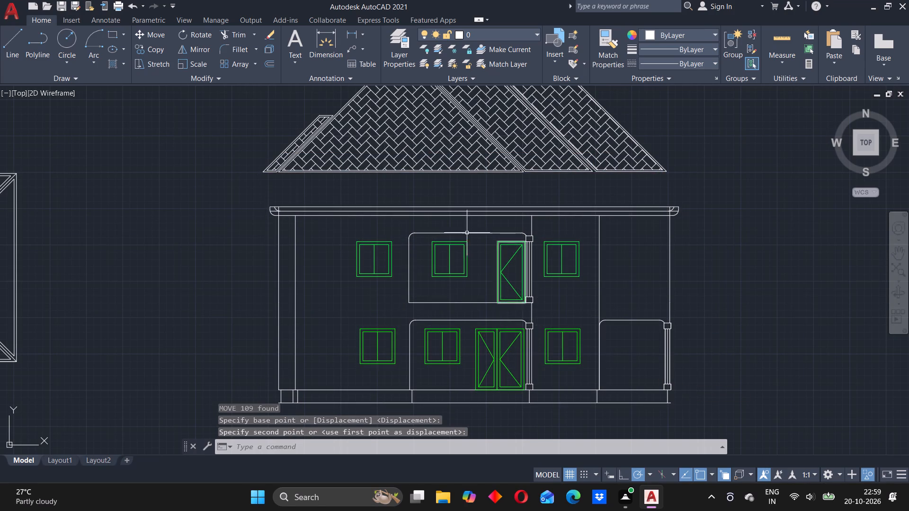
Scale the whole hatched roof elevation down very slightly about the top-right corner of the building's eaves.
scroll(424, 198, up, 1)
scroll(425, 196, down, 1)
scroll(392, 172, down, 2)
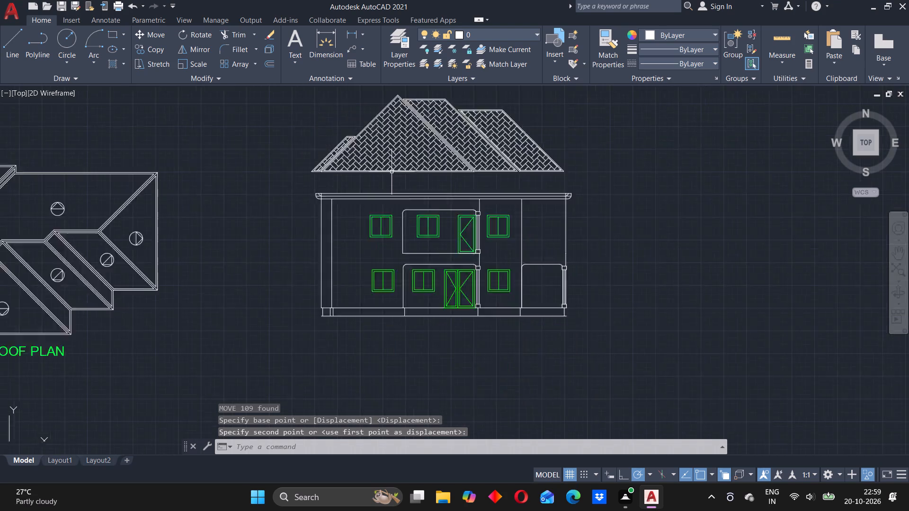
scroll(392, 172, down, 1)
drag(336, 128, 343, 128)
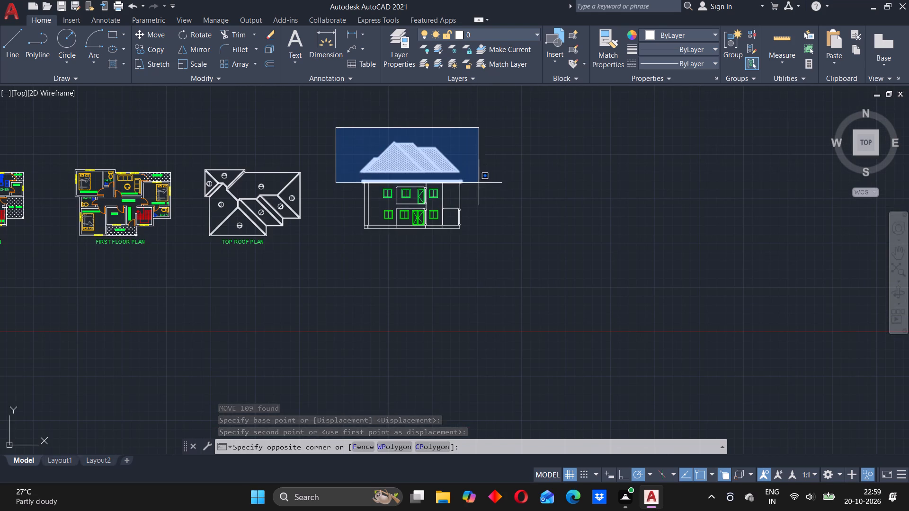
click(482, 176)
scroll(413, 169, up, 2)
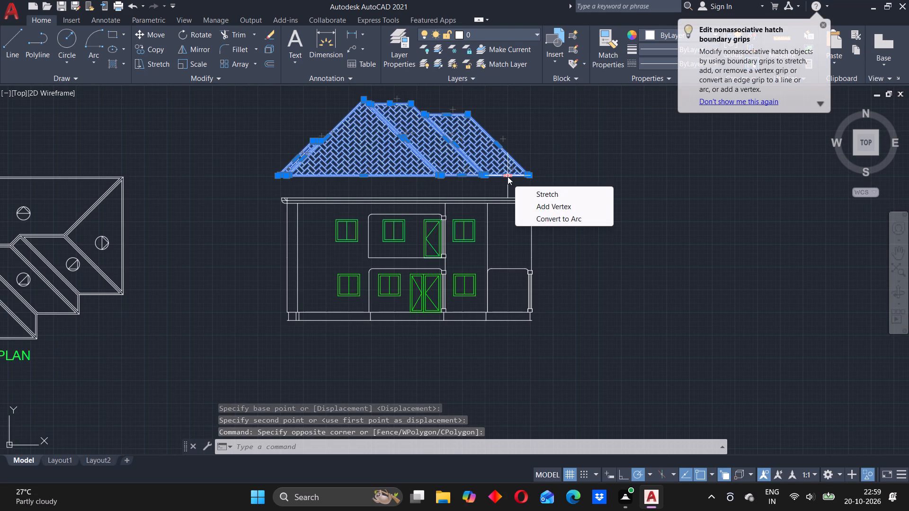
text(sc)
key(Return)
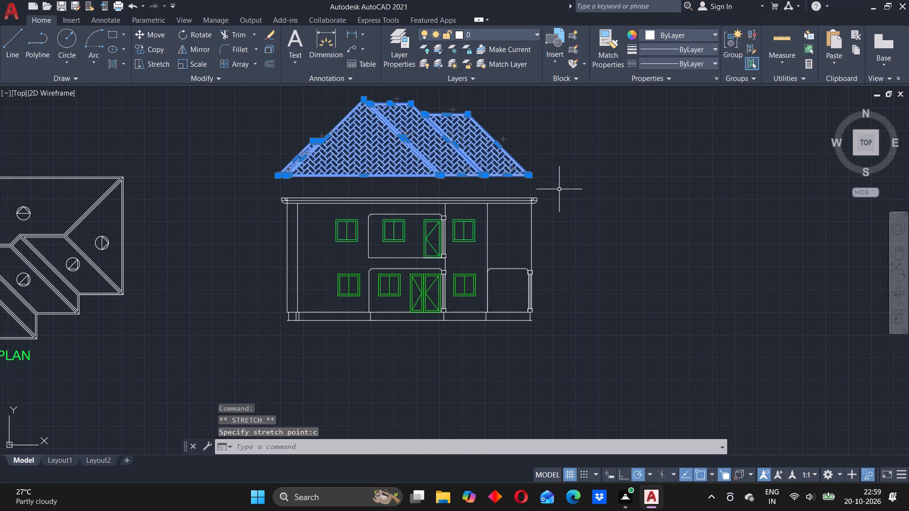
key(s)
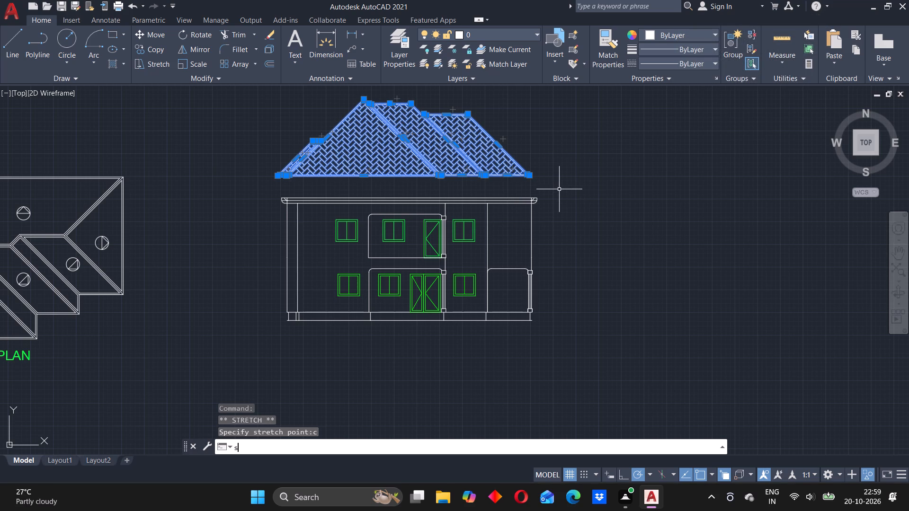
key(c)
key(Return)
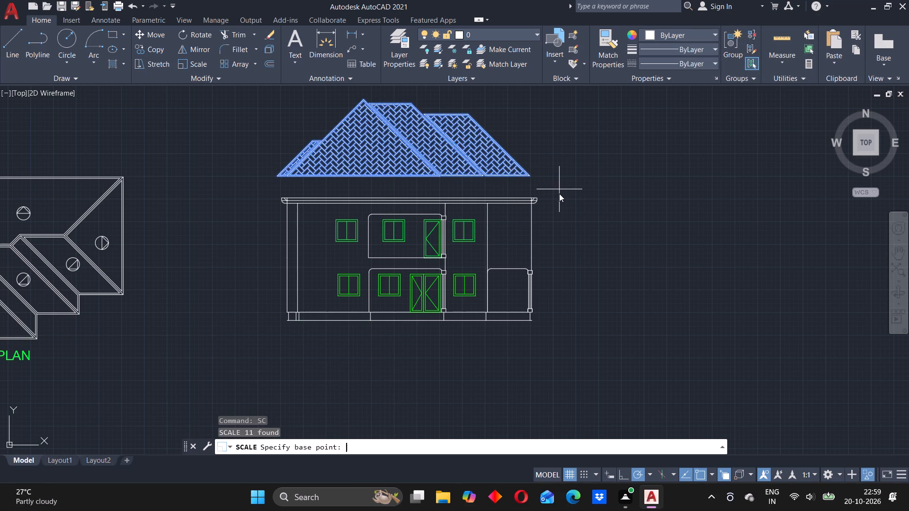
scroll(547, 211, up, 2)
scroll(492, 149, down, 2)
scroll(493, 154, up, 2)
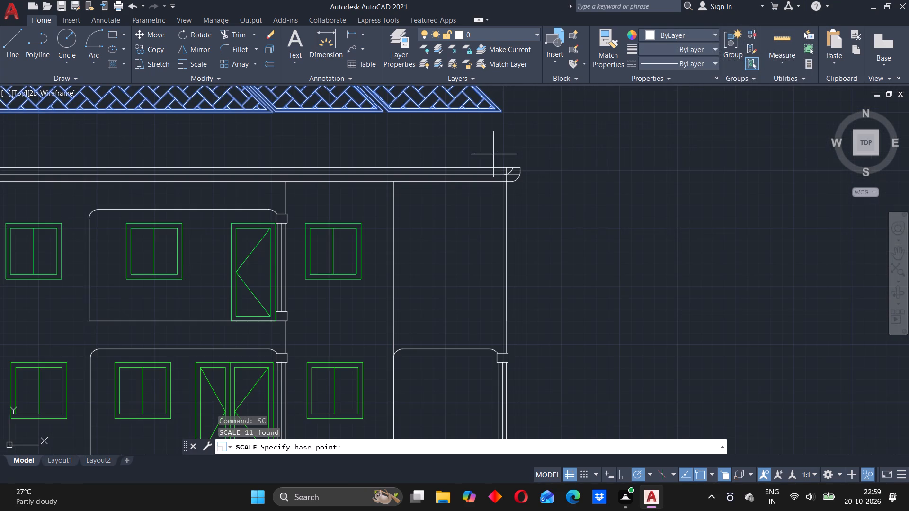
click(523, 164)
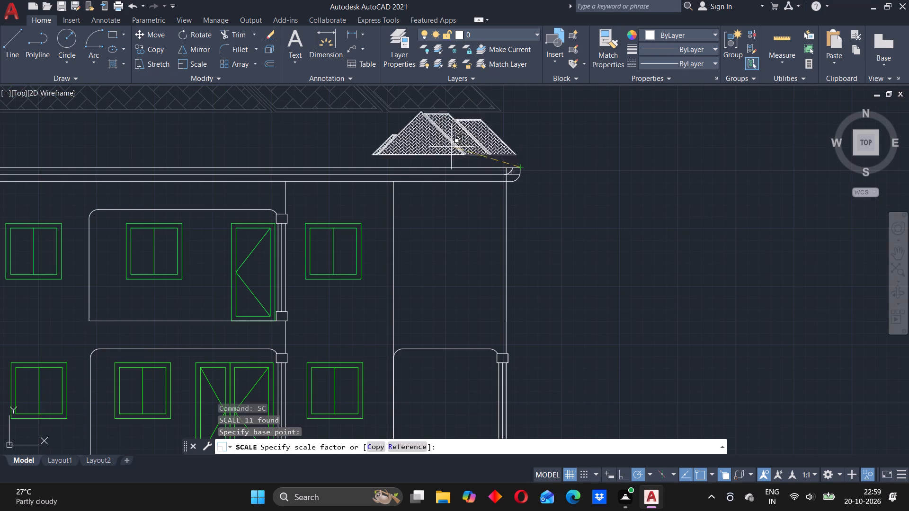
scroll(425, 142, down, 5)
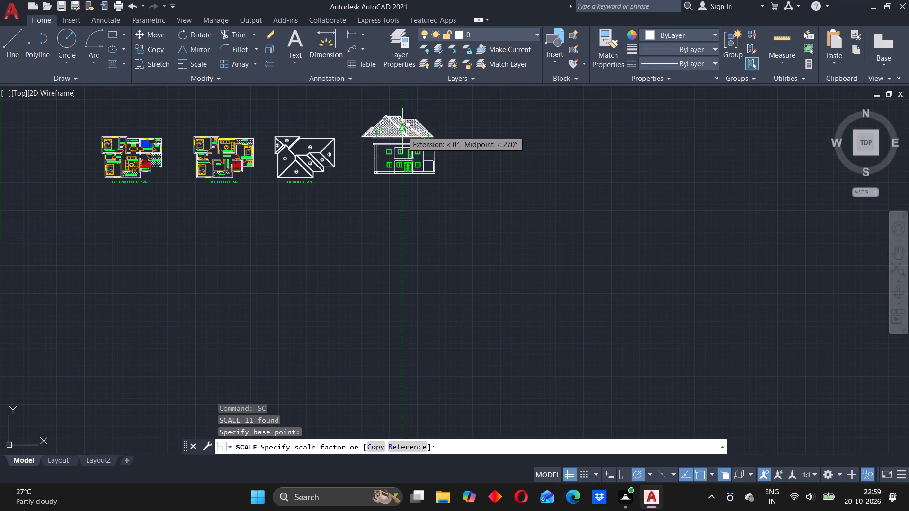
middle_drag(402, 131, 405, 145)
scroll(405, 146, up, 1)
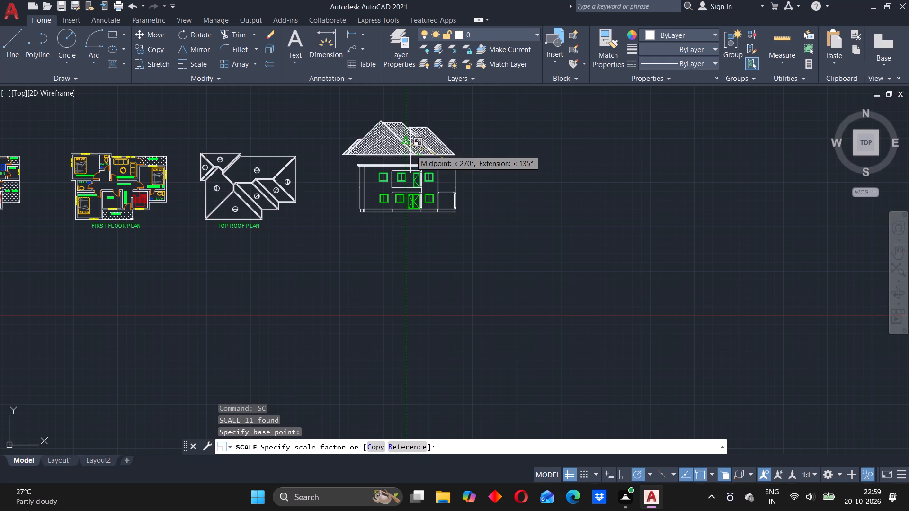
scroll(410, 150, up, 3)
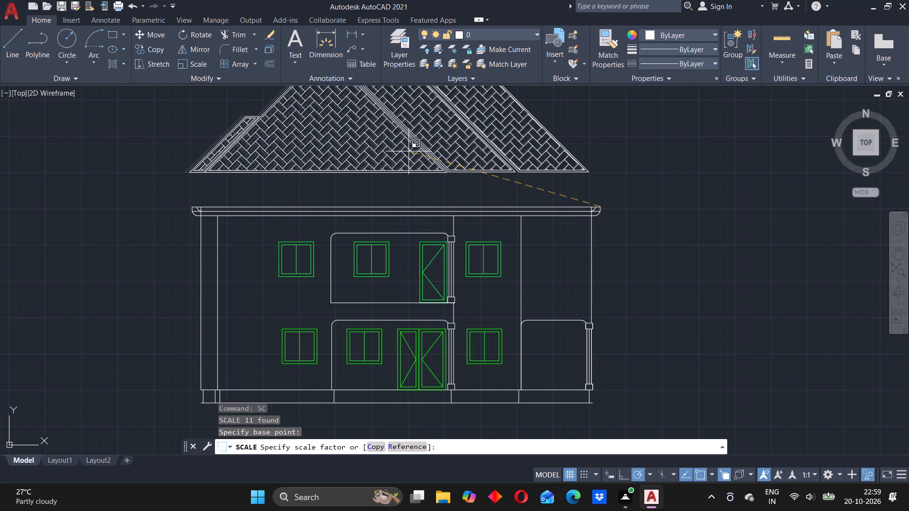
click(409, 151)
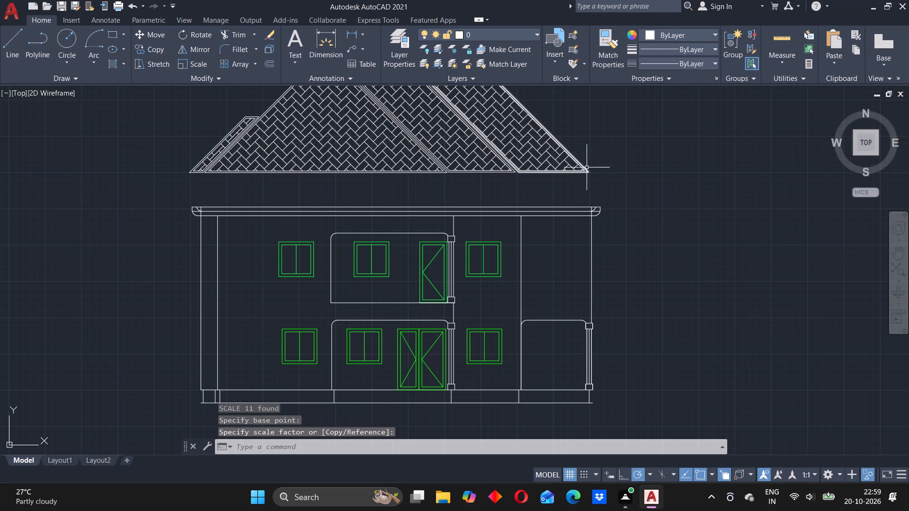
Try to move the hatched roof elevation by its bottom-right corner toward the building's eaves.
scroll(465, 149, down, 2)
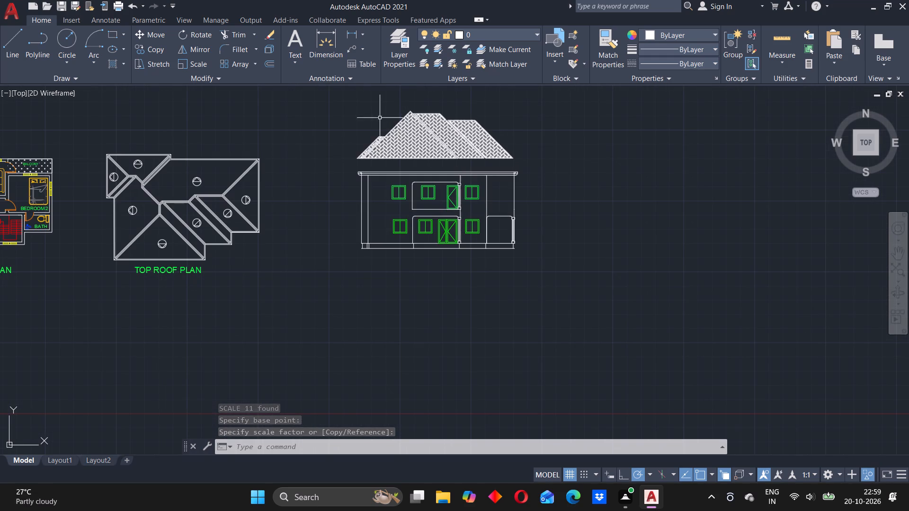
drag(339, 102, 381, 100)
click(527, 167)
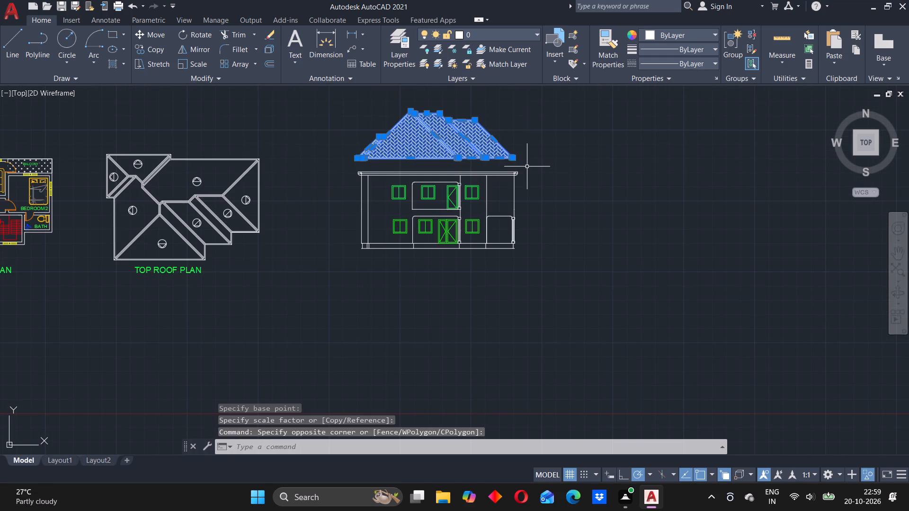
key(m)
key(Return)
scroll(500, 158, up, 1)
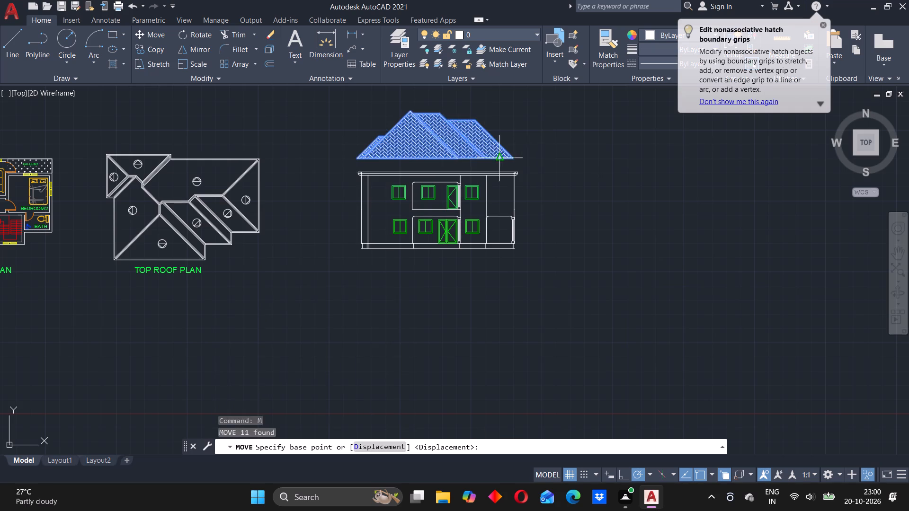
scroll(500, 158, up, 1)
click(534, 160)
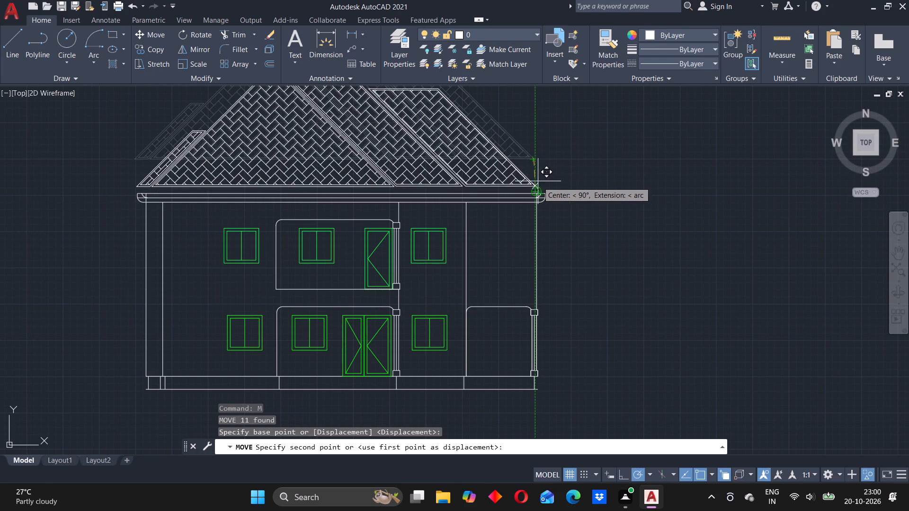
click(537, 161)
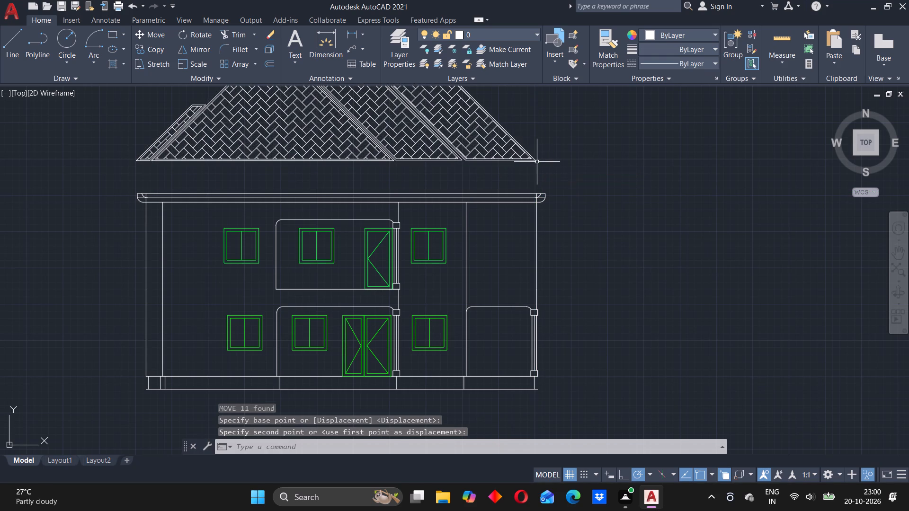
Scale the hatched roof up about the eaves' top-right corner until its base is slightly wider than the eaves.
scroll(508, 172, down, 1)
scroll(317, 100, down, 1)
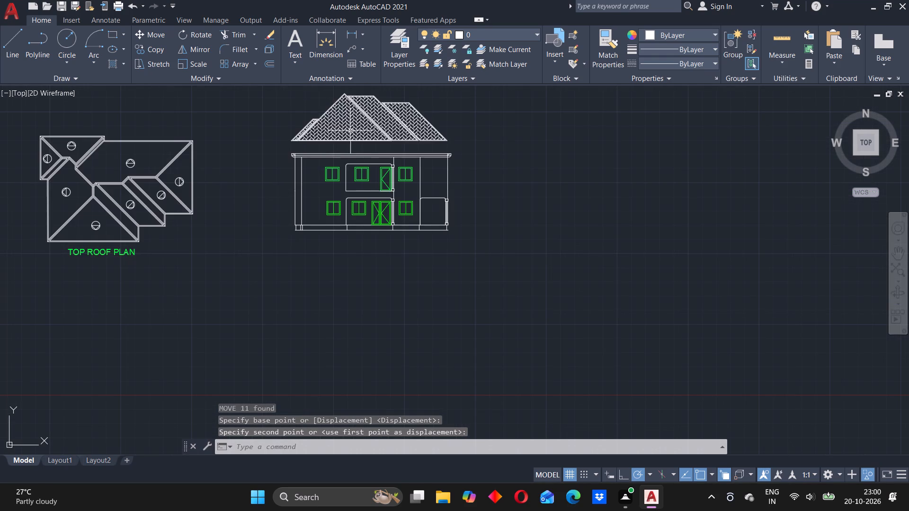
scroll(357, 138, down, 1)
drag(297, 96, 332, 99)
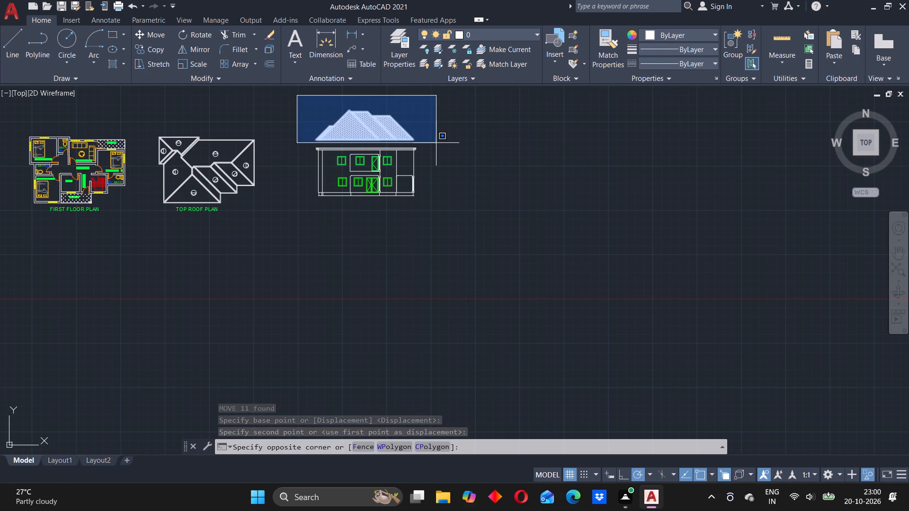
click(436, 143)
text(sc)
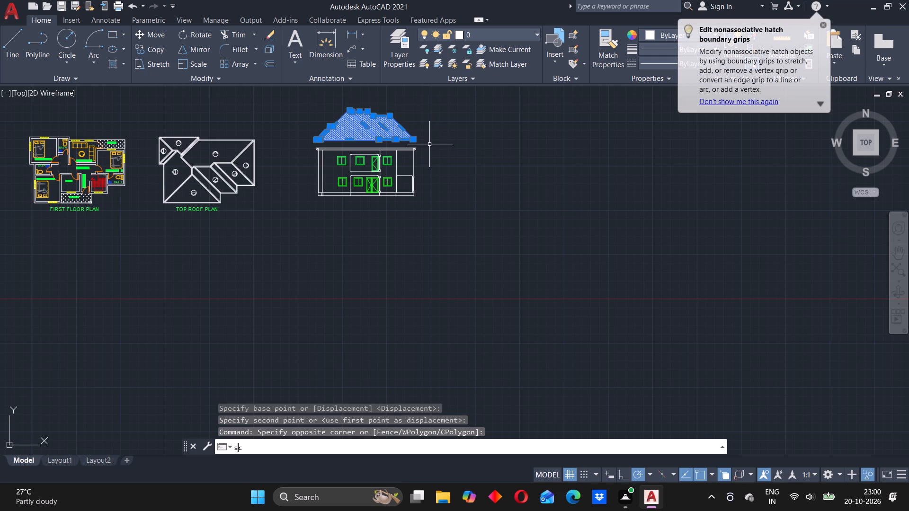
key(Return)
scroll(417, 141, up, 4)
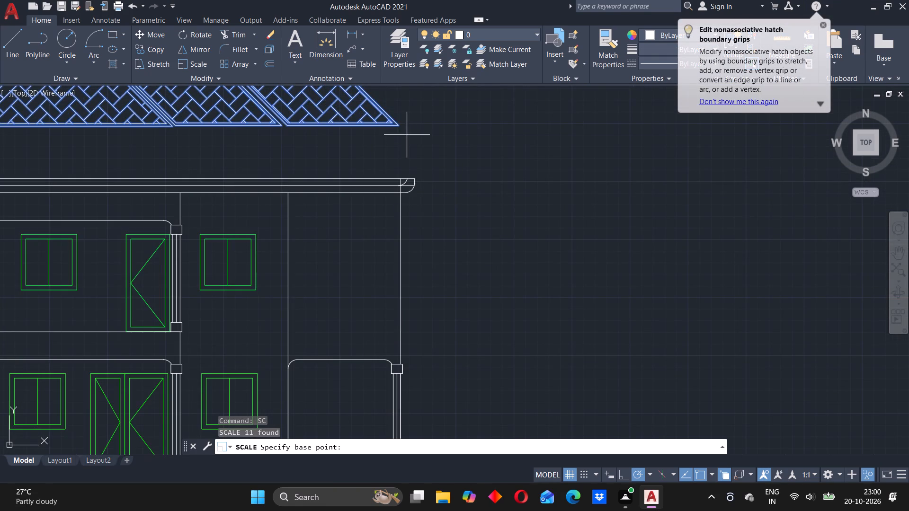
click(414, 180)
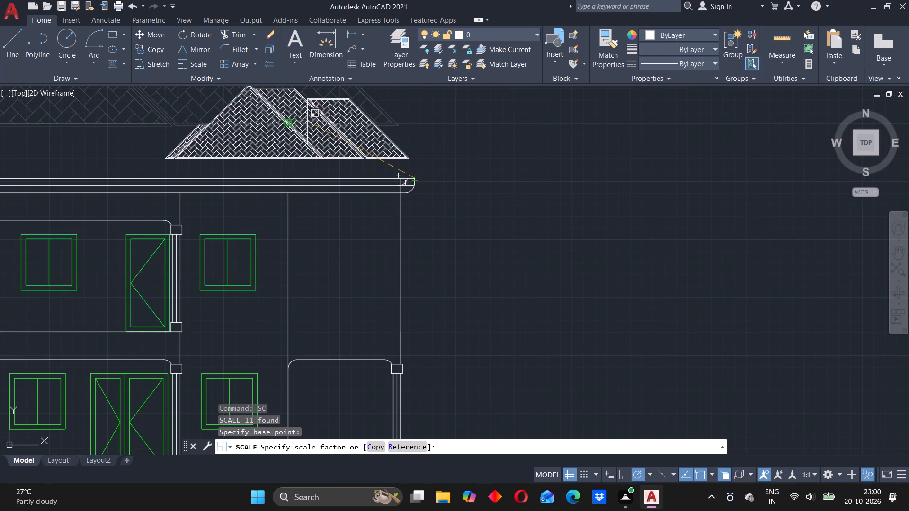
middle_drag(255, 112, 368, 119)
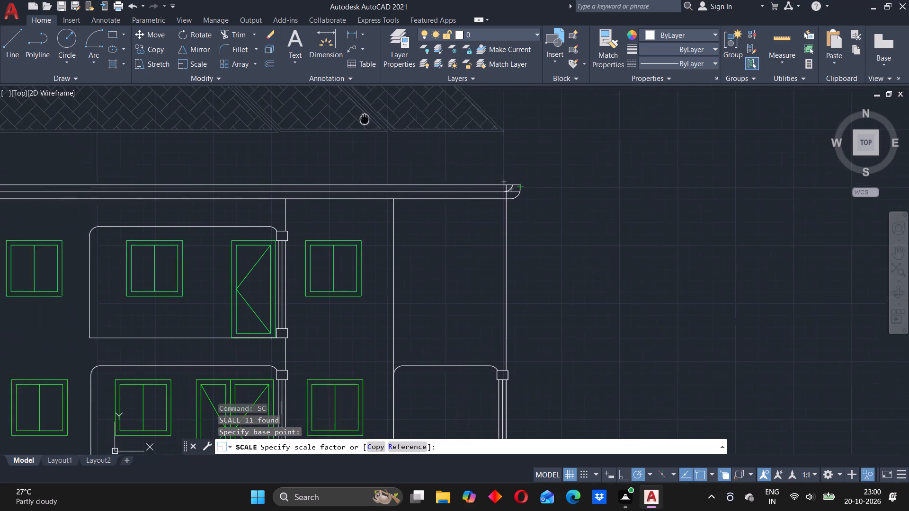
middle_drag(368, 119, 416, 118)
scroll(384, 126, down, 3)
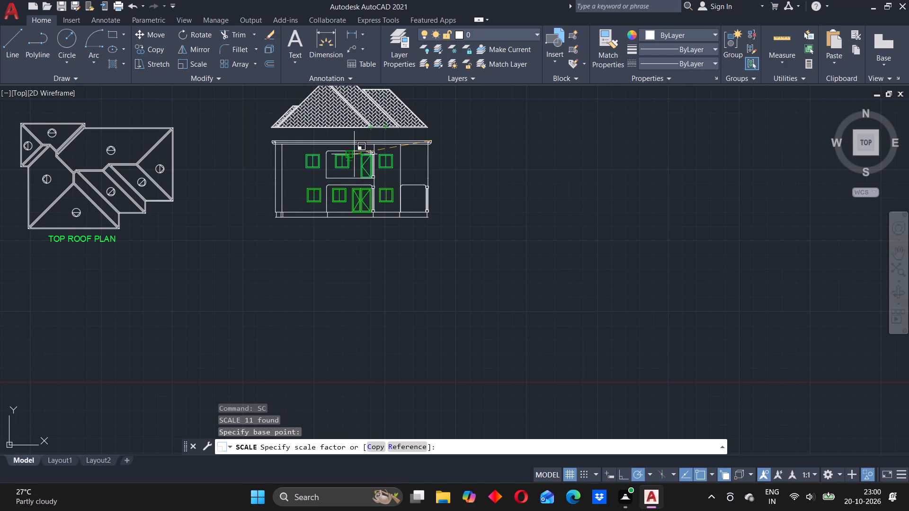
click(354, 154)
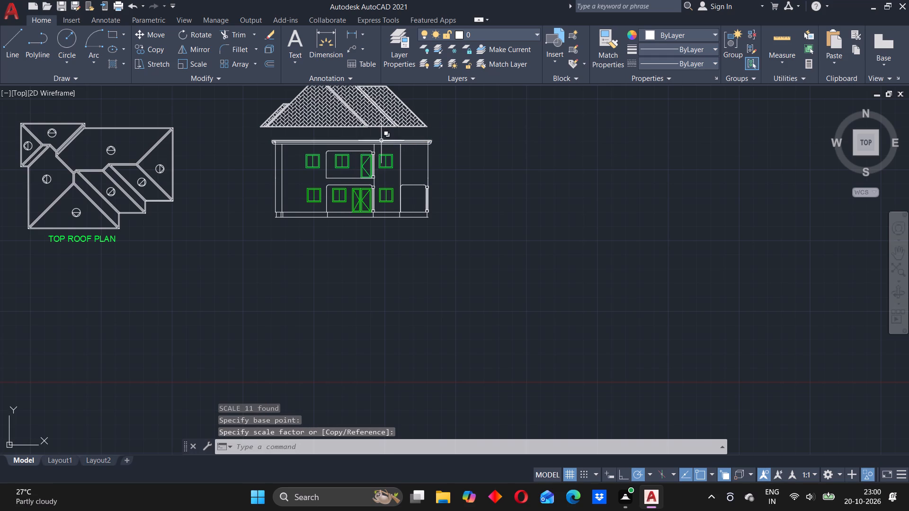
Move the enlarged hatched roof by its bottom-right corner onto the top-right corner of the building's eaves.
scroll(304, 118, up, 2)
scroll(347, 127, down, 2)
middle_drag(375, 124, 364, 153)
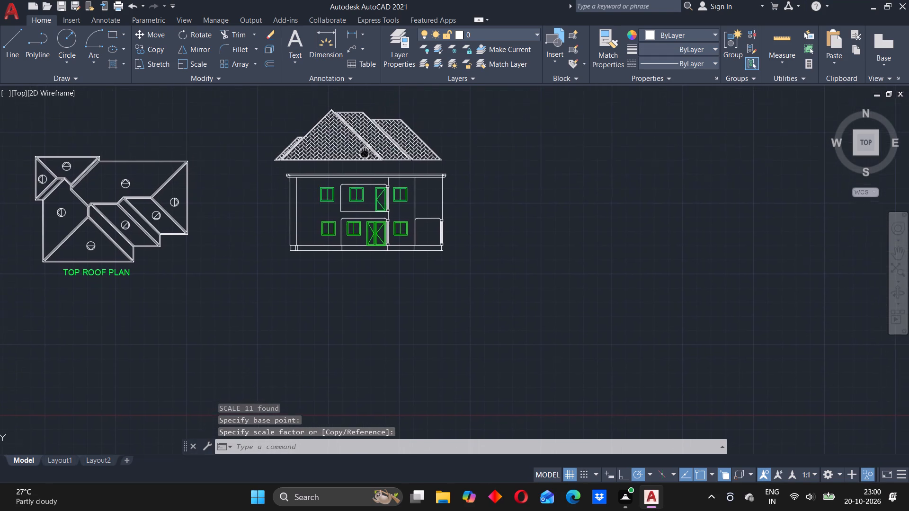
middle_drag(364, 153, 363, 154)
drag(269, 106, 319, 108)
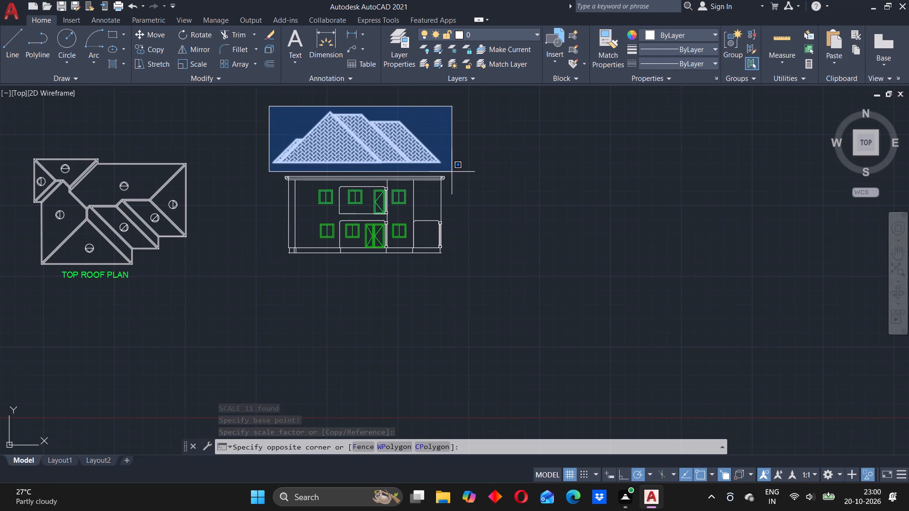
click(452, 173)
scroll(437, 169, up, 2)
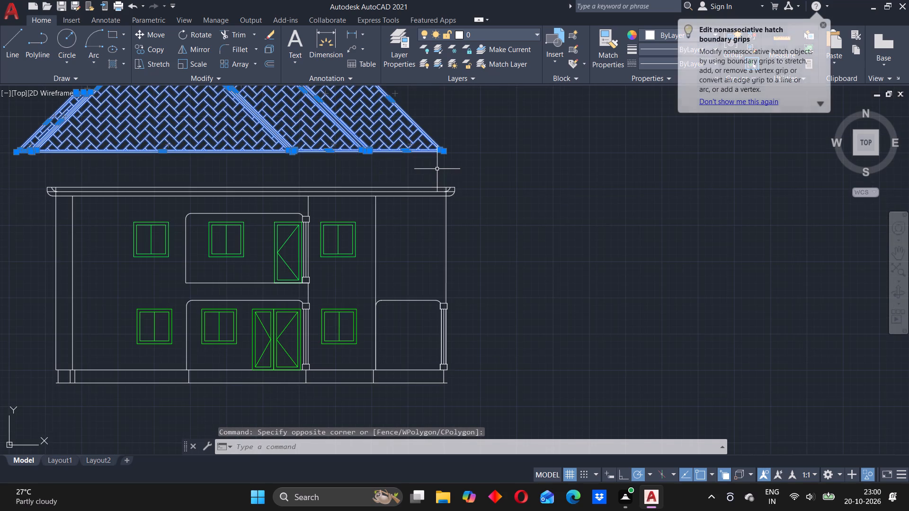
key(m)
key(Return)
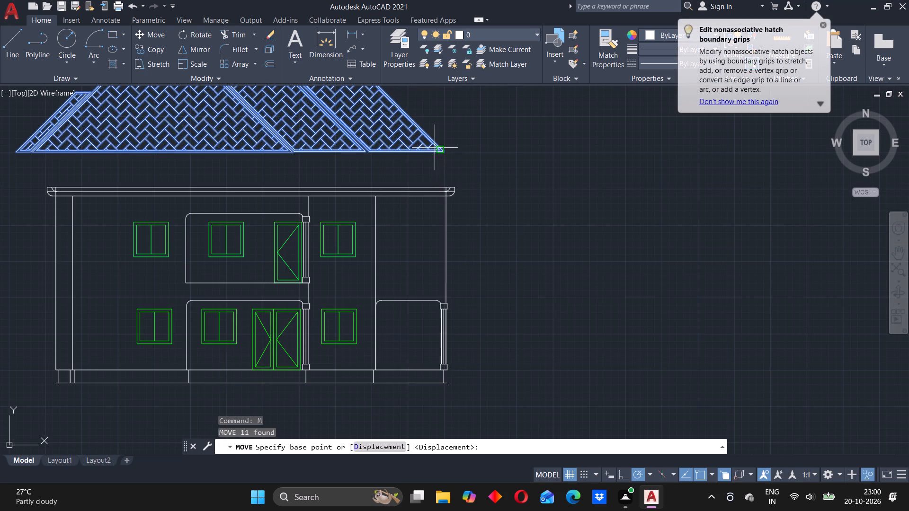
scroll(444, 150, up, 3)
click(440, 155)
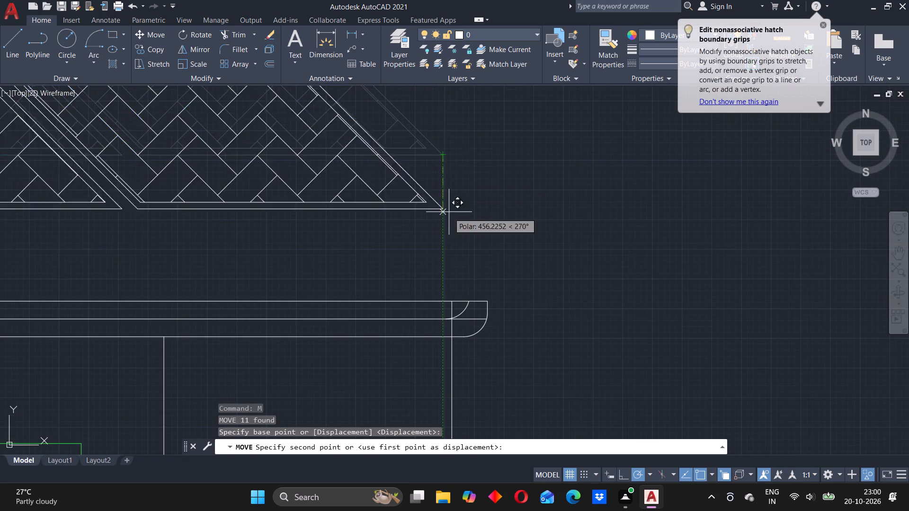
click(489, 300)
Examine how the hatched roof fits across the full width of the building's eaves.
scroll(350, 265, down, 3)
middle_drag(204, 238, 205, 238)
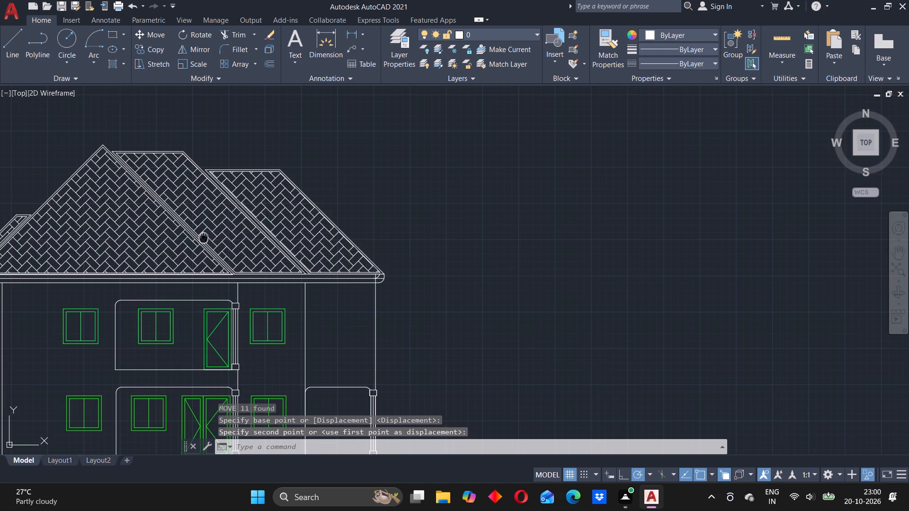
middle_drag(205, 238, 393, 214)
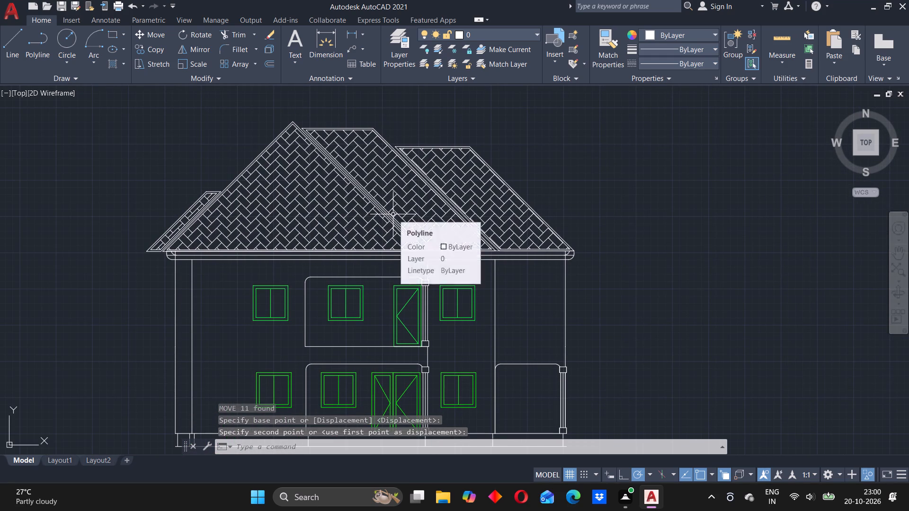
middle_drag(352, 211, 375, 177)
scroll(325, 163, down, 1)
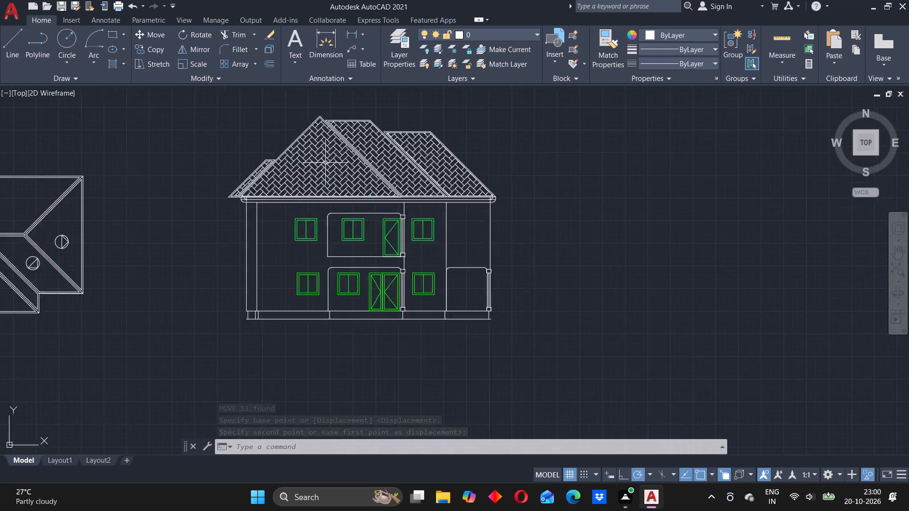
scroll(325, 163, down, 1)
scroll(326, 164, up, 1)
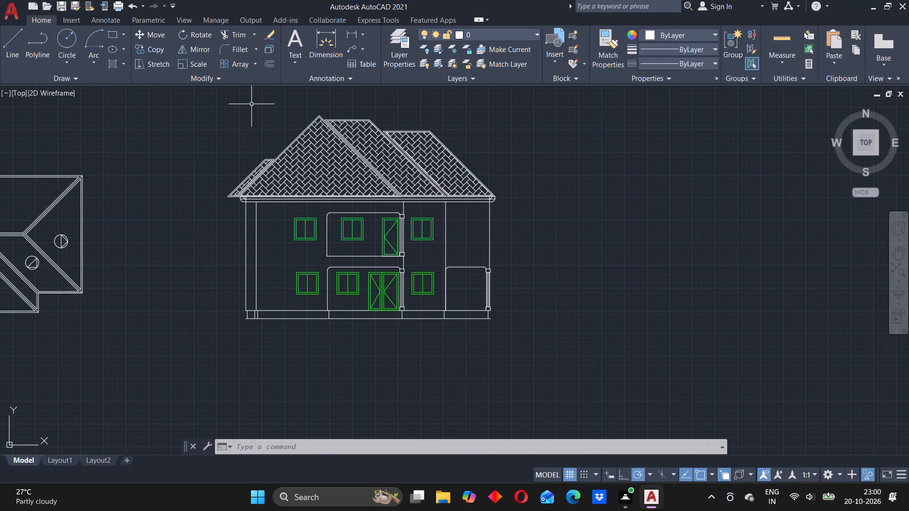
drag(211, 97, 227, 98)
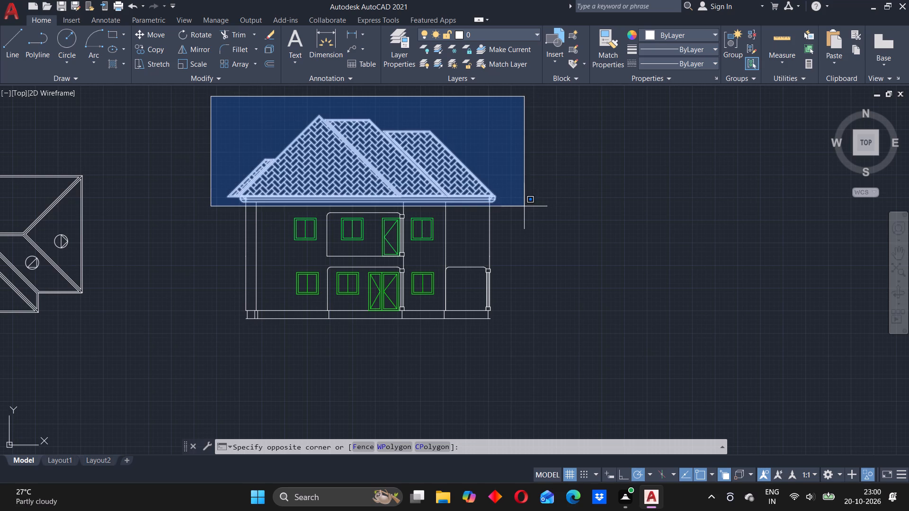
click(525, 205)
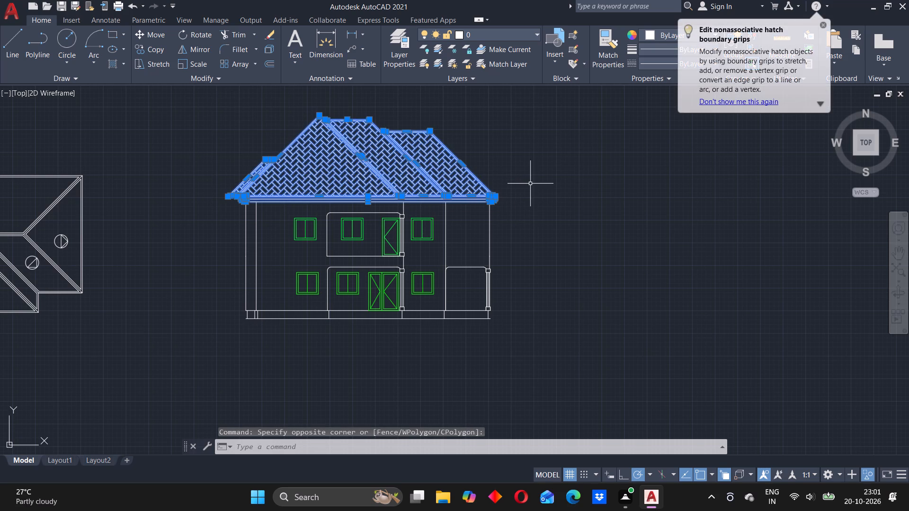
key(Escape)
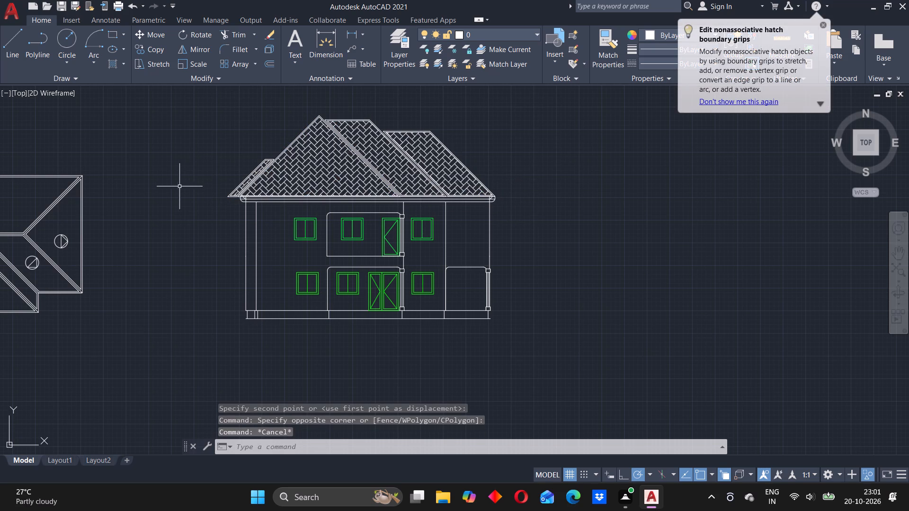
Move the building elevation, without the hatched roof, down and slightly left to leave a gap below the roof.
click(177, 186)
click(509, 336)
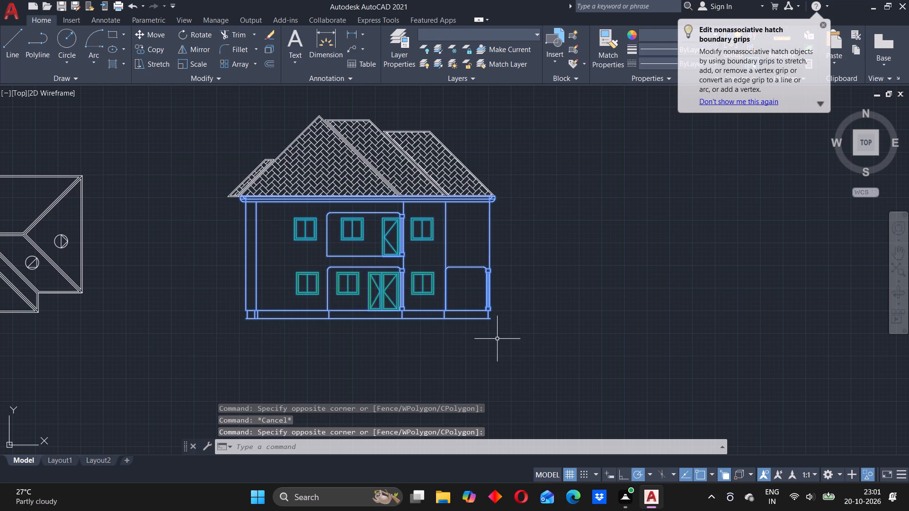
key(m)
key(Return)
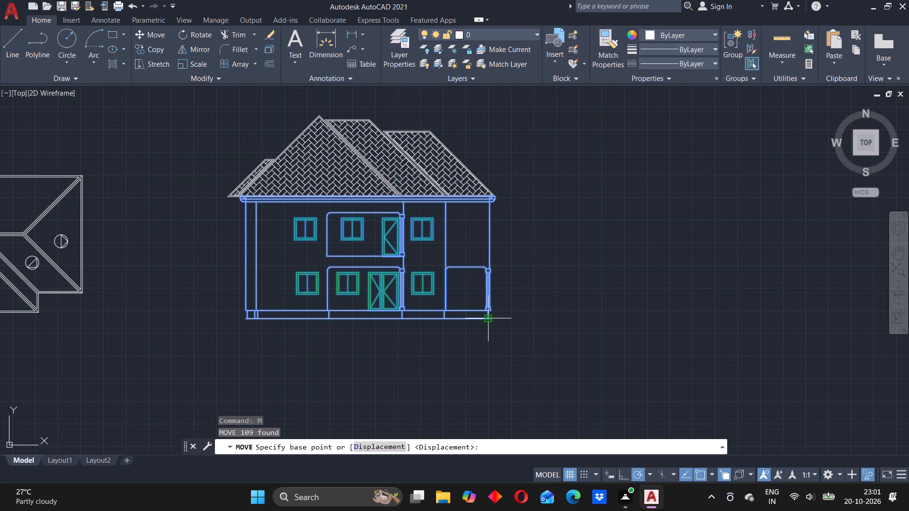
click(487, 321)
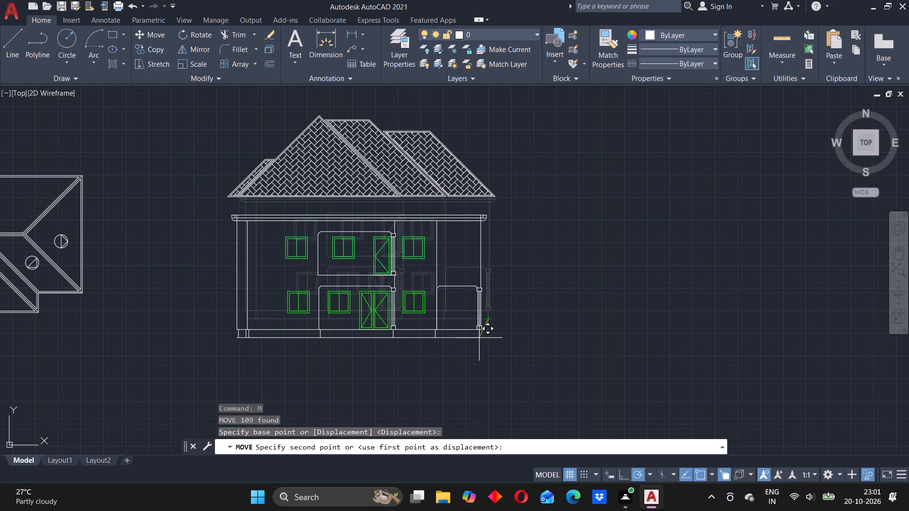
click(481, 338)
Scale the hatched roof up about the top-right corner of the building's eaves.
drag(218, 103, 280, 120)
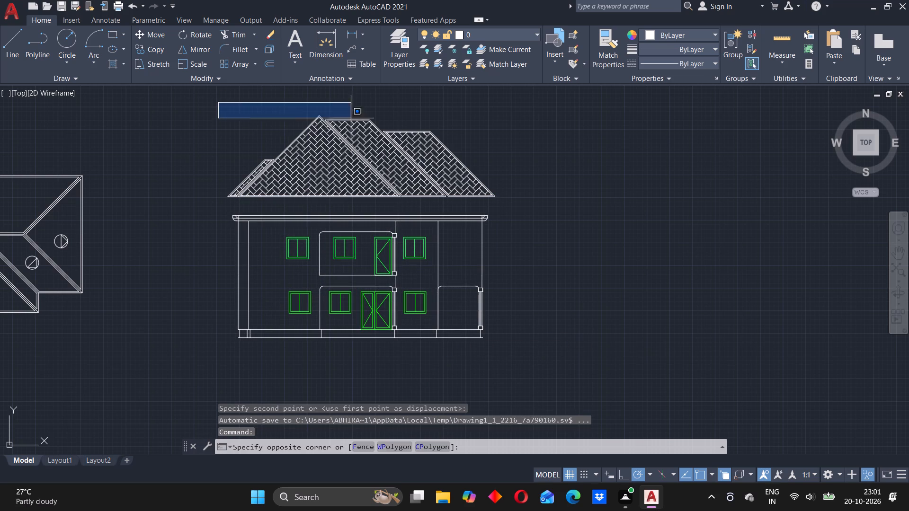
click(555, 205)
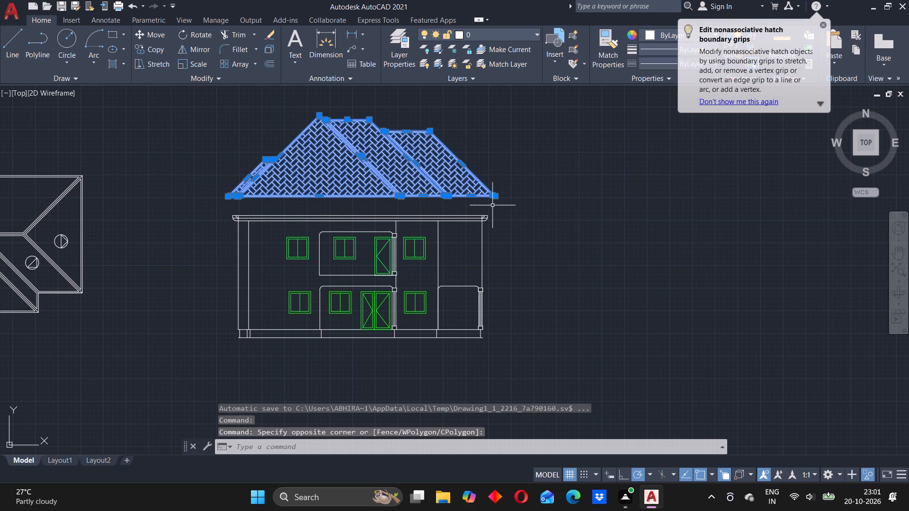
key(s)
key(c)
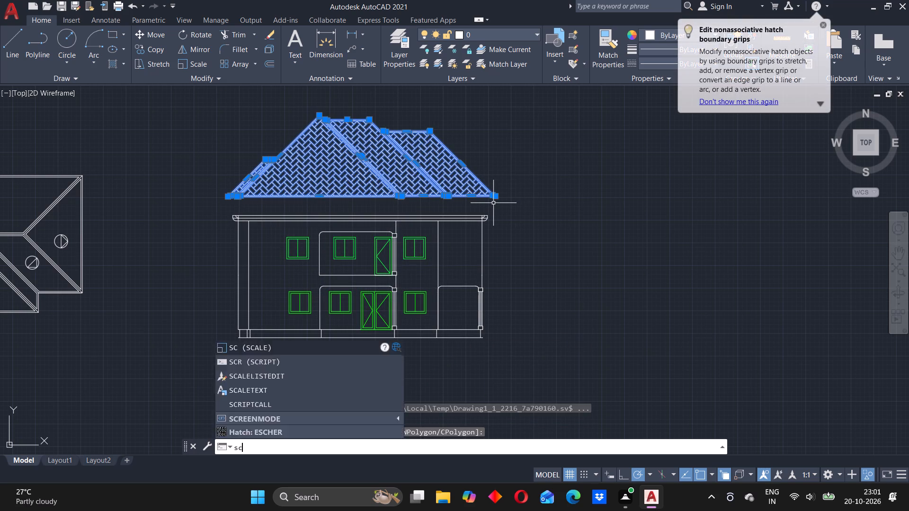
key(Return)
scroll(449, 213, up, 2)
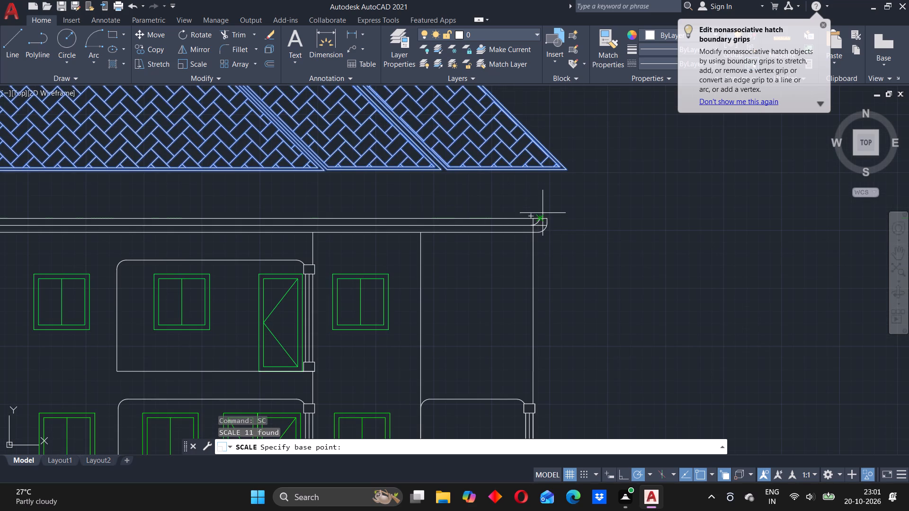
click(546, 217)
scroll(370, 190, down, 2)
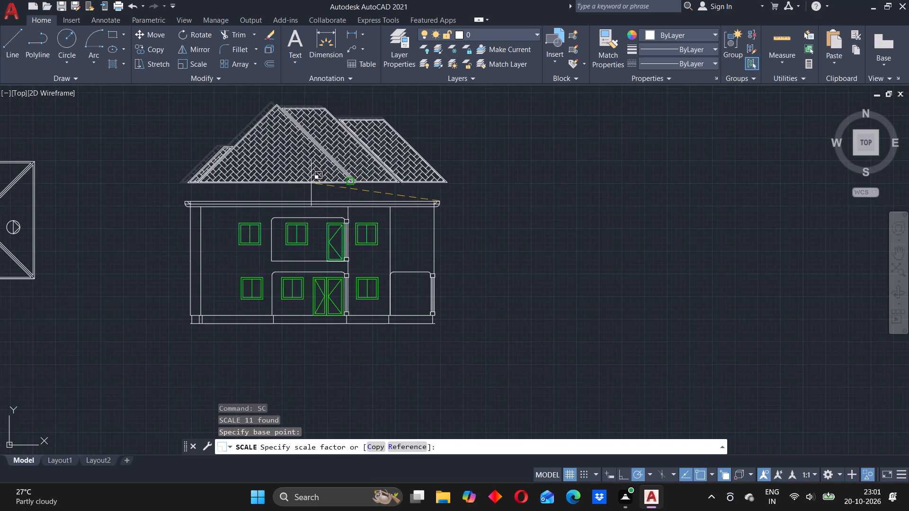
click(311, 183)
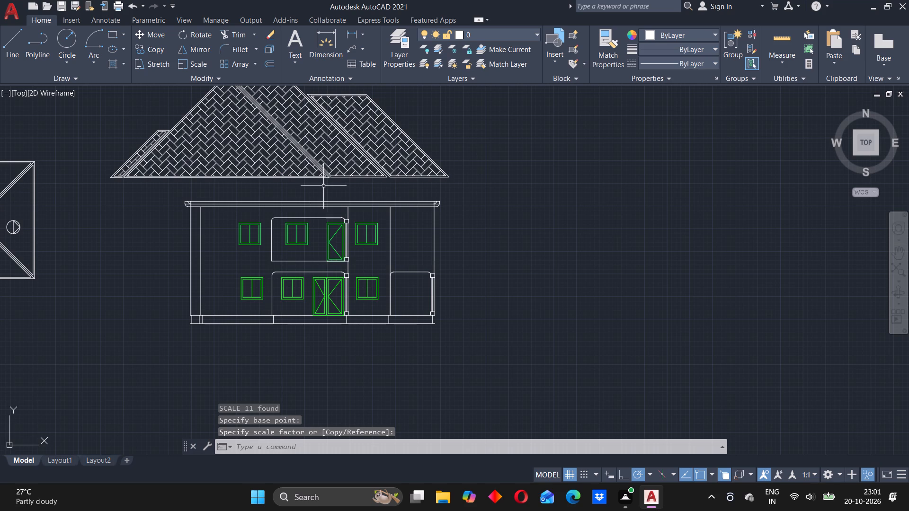
Scale the hatched roof down about the eaves' top-right corner until its base is about as wide as the eaves.
scroll(324, 186, down, 1)
drag(186, 102, 203, 105)
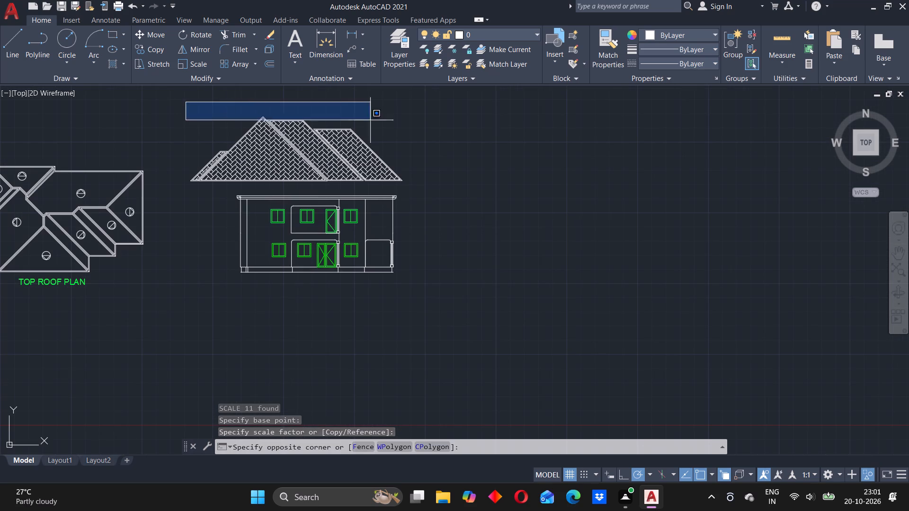
click(403, 185)
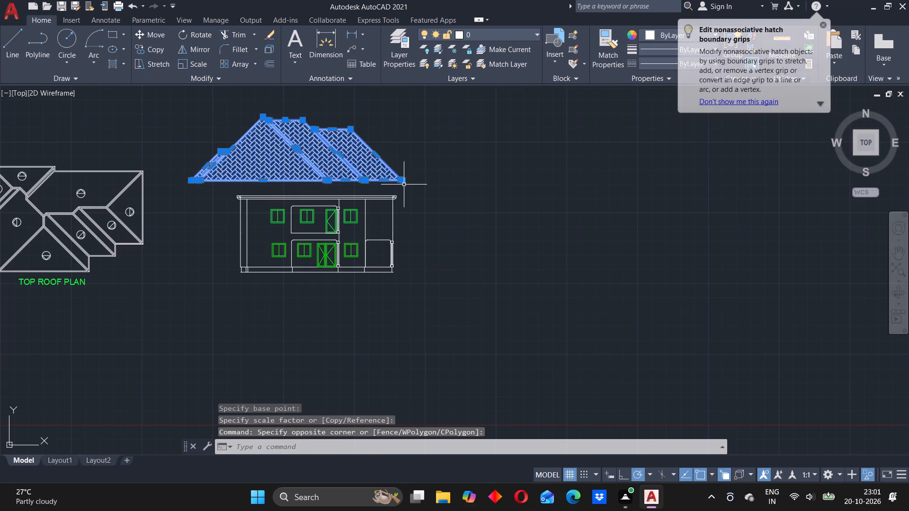
text(sc)
key(Return)
scroll(396, 198, up, 1)
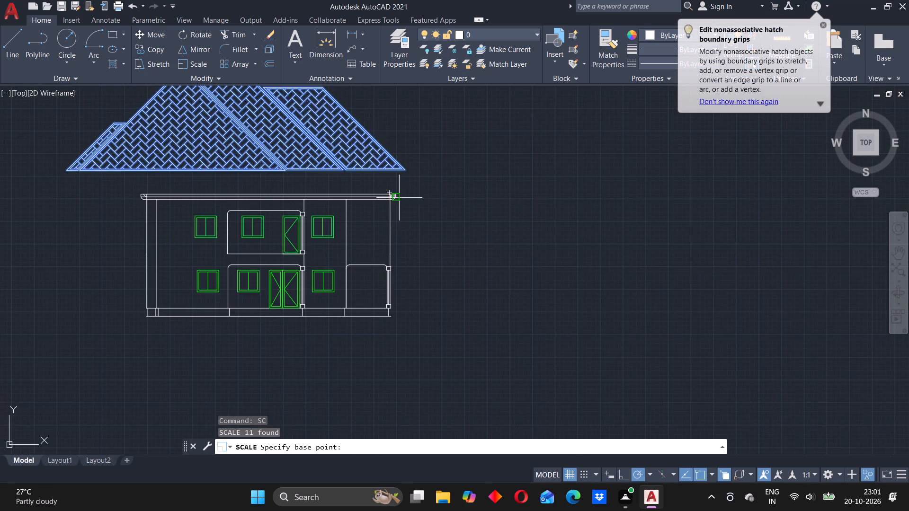
scroll(392, 197, up, 3)
click(403, 189)
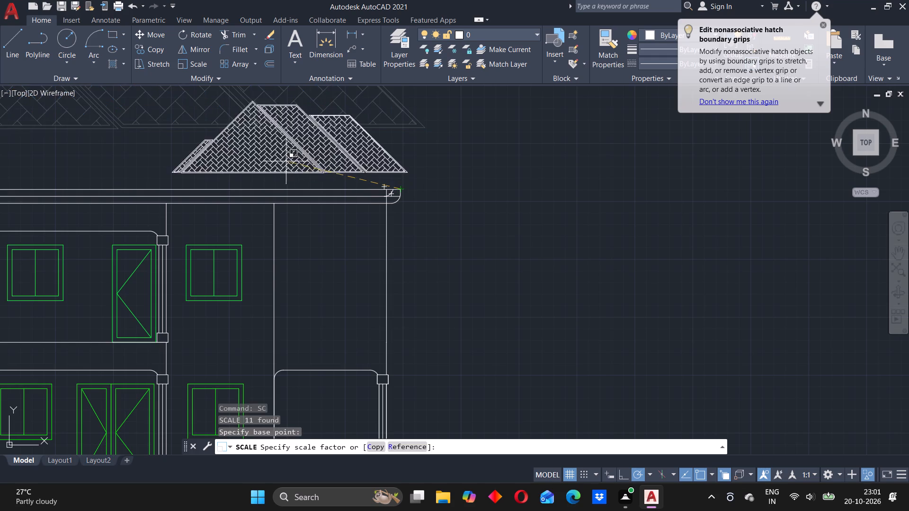
scroll(286, 161, down, 2)
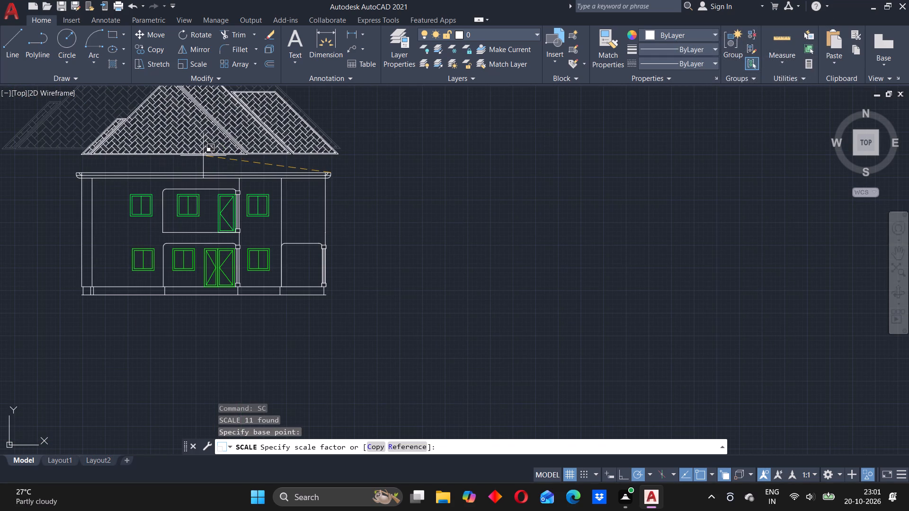
click(203, 156)
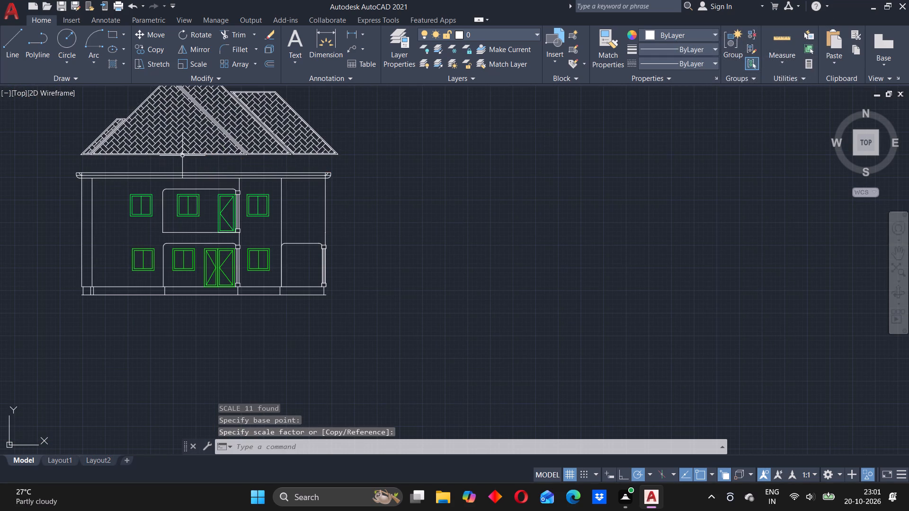
Move the resized hatched roof by its bottom-right corner onto the top-right corner of the building's eaves.
middle_drag(132, 159, 164, 144)
scroll(321, 138, up, 1)
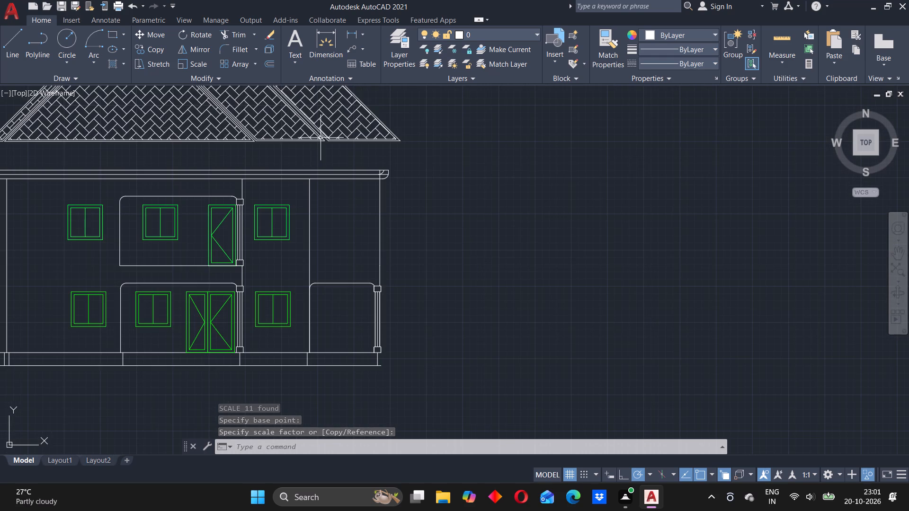
scroll(316, 140, down, 2)
scroll(198, 104, down, 2)
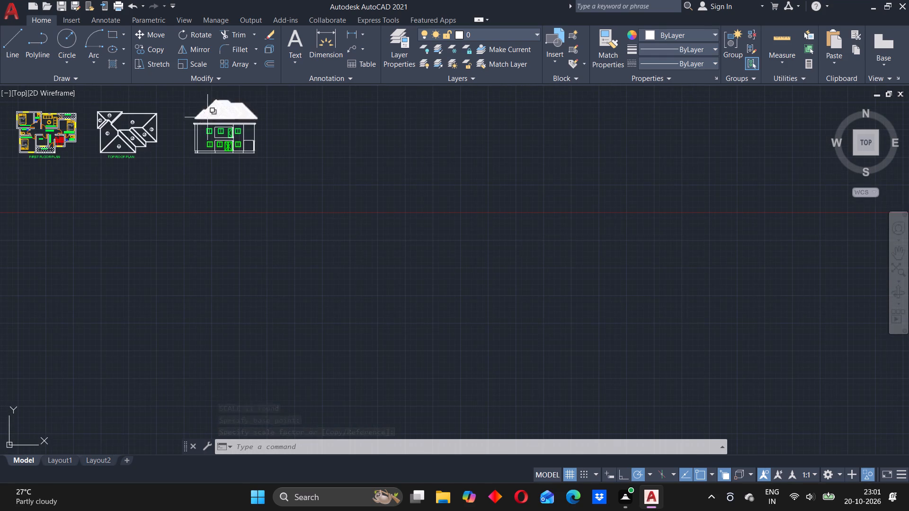
middle_drag(207, 119, 311, 168)
scroll(336, 170, up, 2)
drag(223, 103, 280, 100)
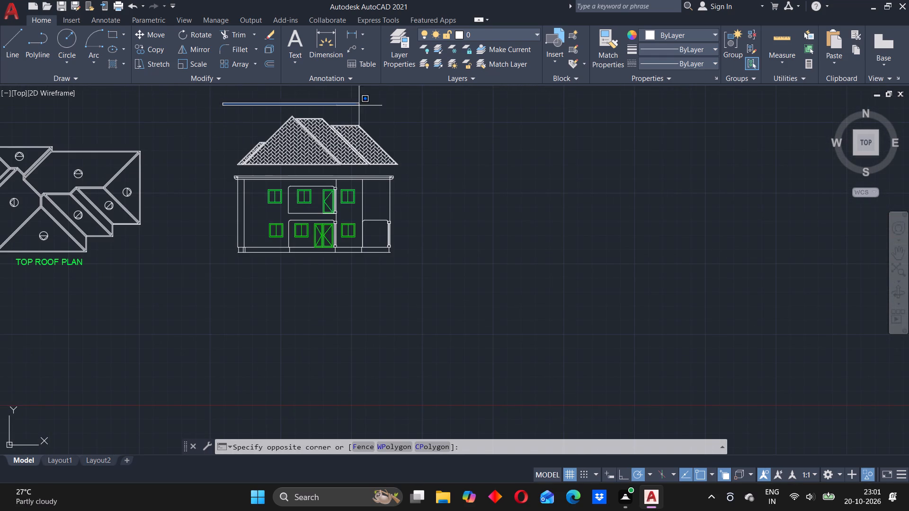
click(423, 172)
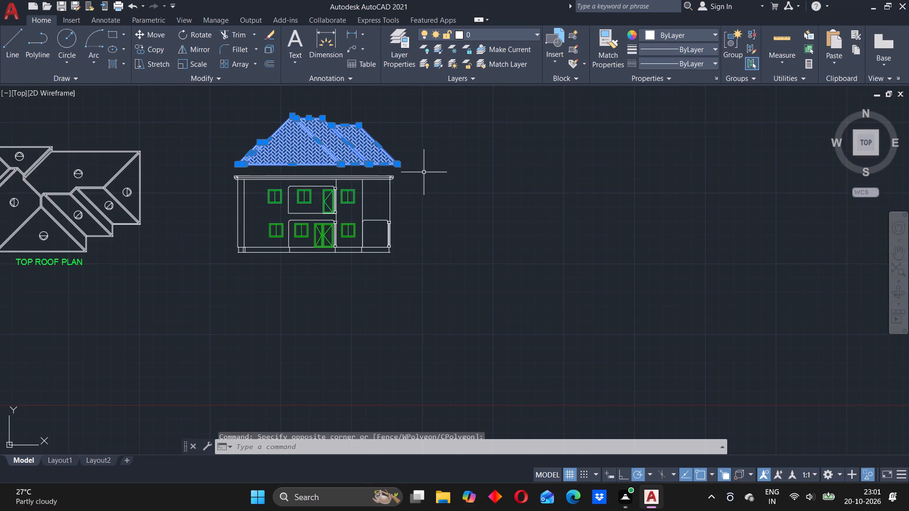
key(m)
key(Return)
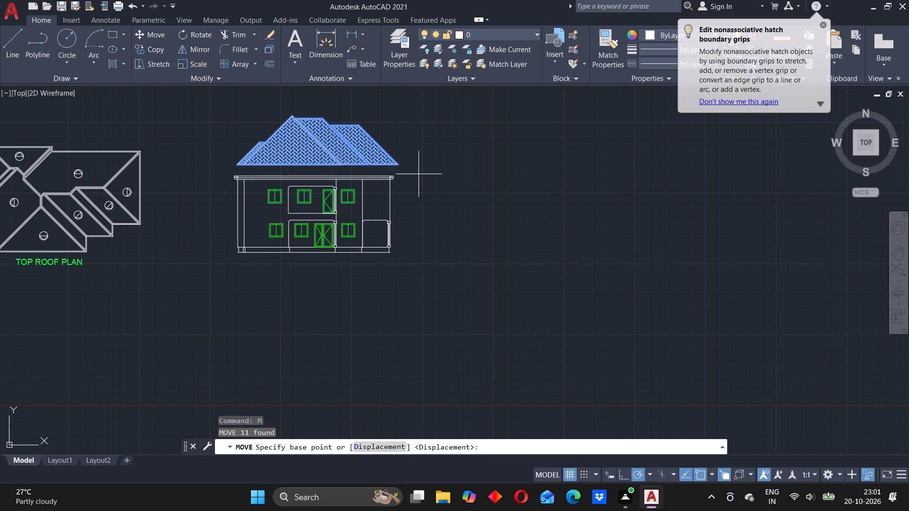
scroll(406, 169, up, 3)
click(372, 151)
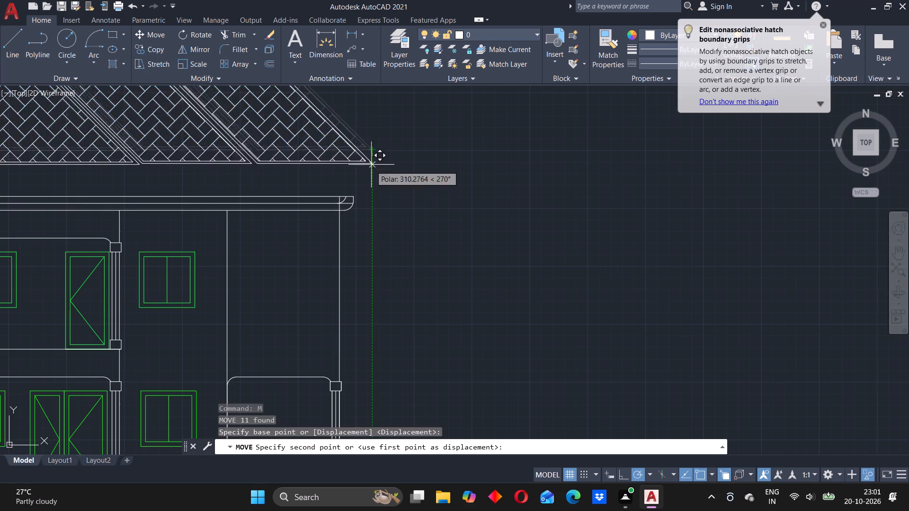
click(351, 194)
Examine how the hatched roof's bottom-left corner meets the left end of the building's eaves.
scroll(233, 191, down, 2)
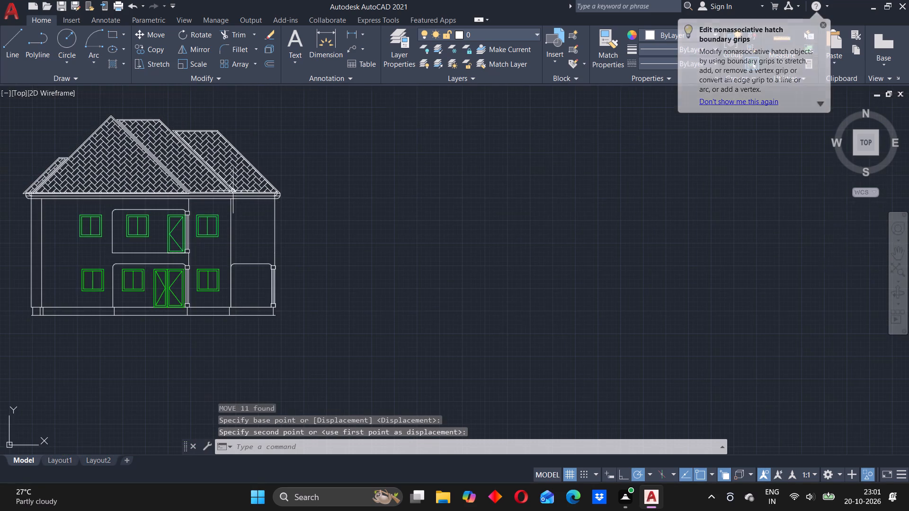
middle_drag(110, 199, 344, 146)
scroll(263, 139, up, 2)
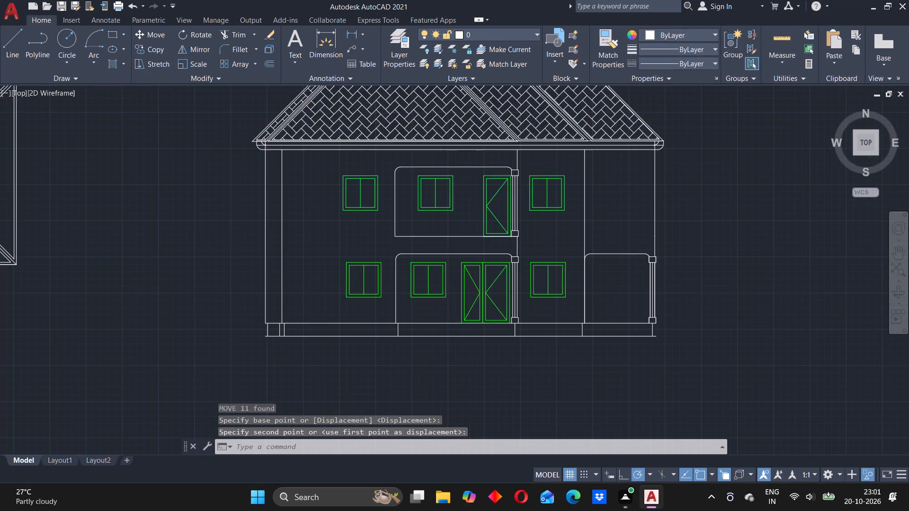
scroll(263, 139, up, 3)
scroll(216, 151, up, 3)
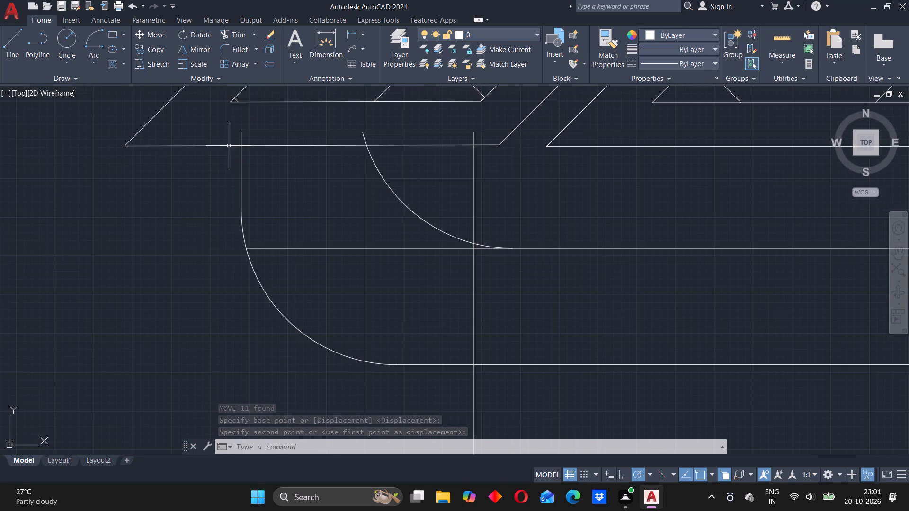
scroll(233, 143, down, 6)
scroll(296, 159, down, 4)
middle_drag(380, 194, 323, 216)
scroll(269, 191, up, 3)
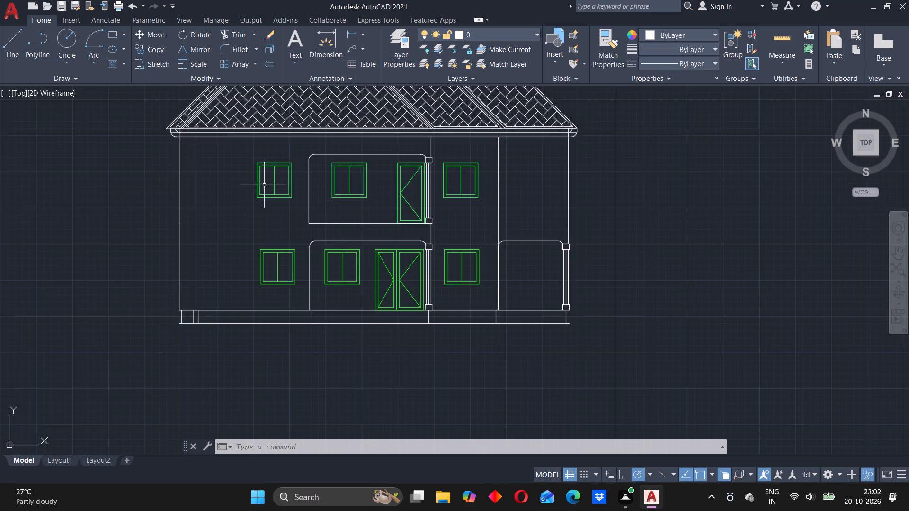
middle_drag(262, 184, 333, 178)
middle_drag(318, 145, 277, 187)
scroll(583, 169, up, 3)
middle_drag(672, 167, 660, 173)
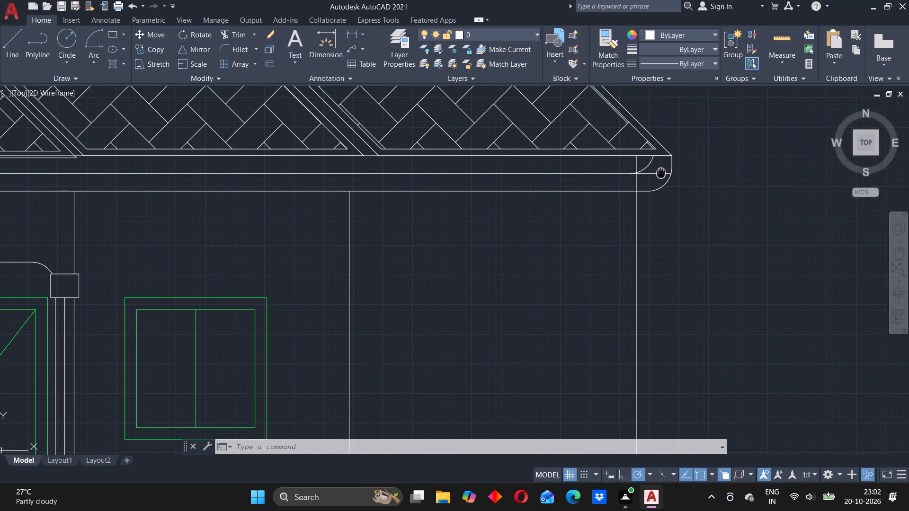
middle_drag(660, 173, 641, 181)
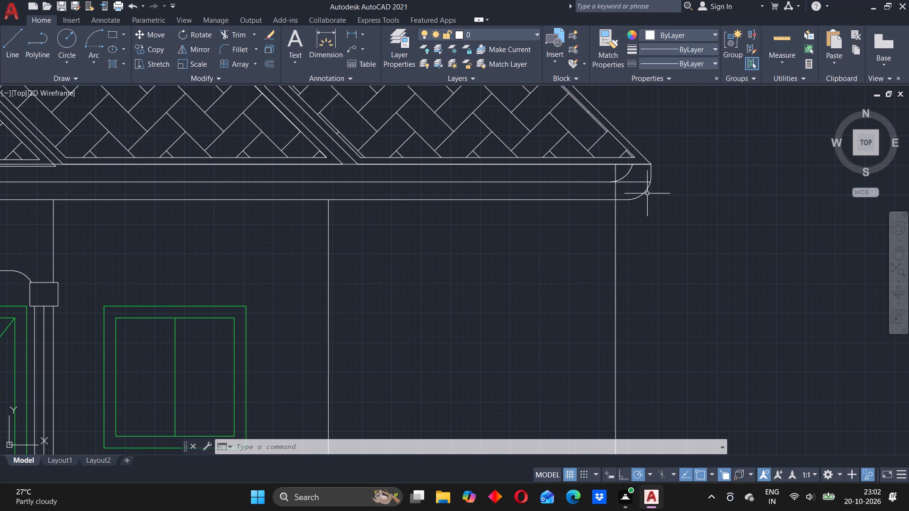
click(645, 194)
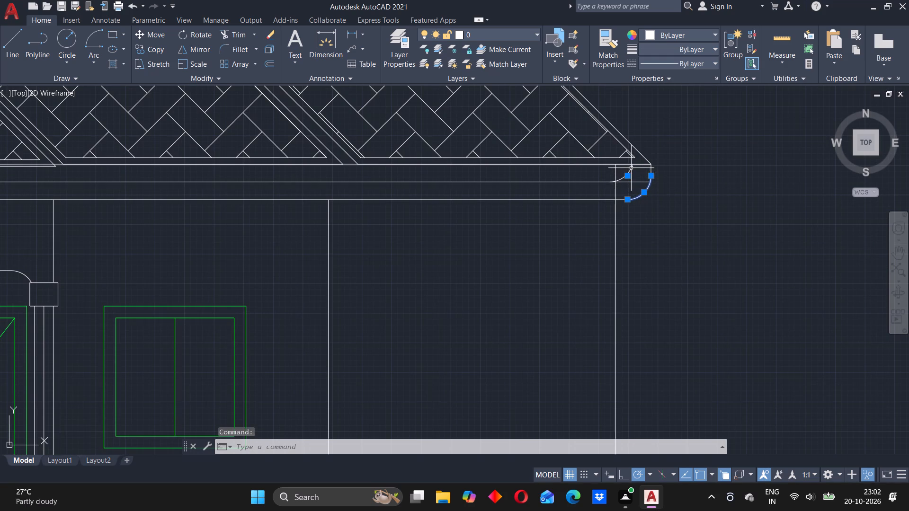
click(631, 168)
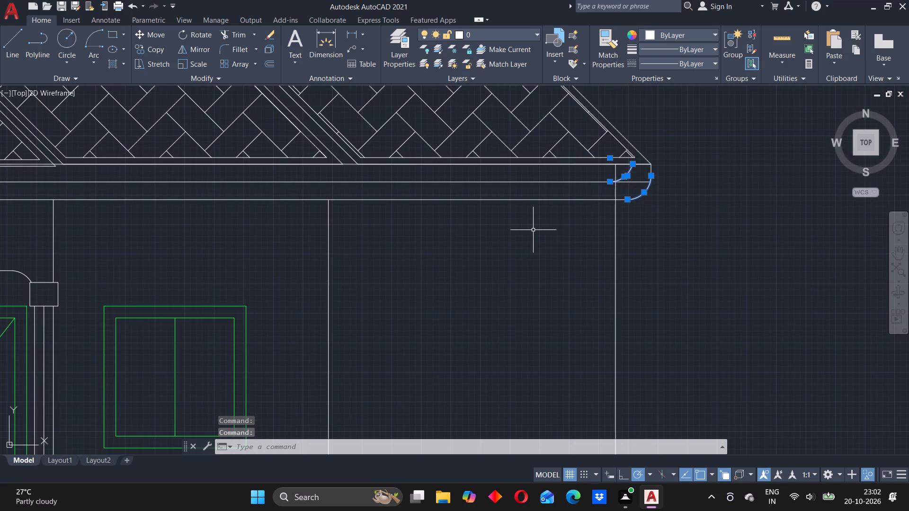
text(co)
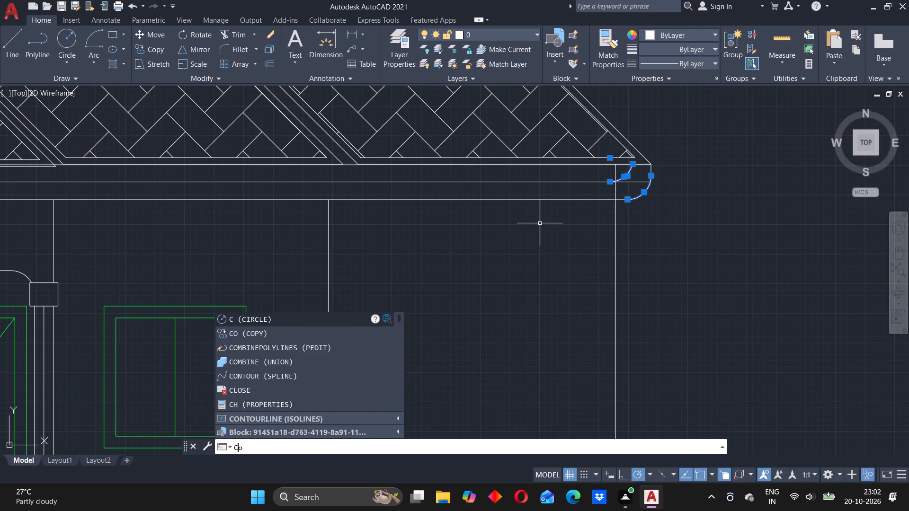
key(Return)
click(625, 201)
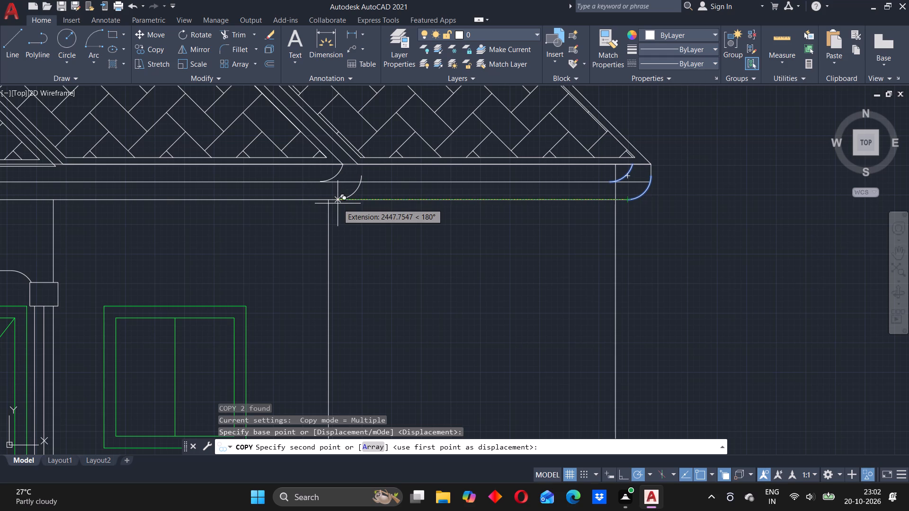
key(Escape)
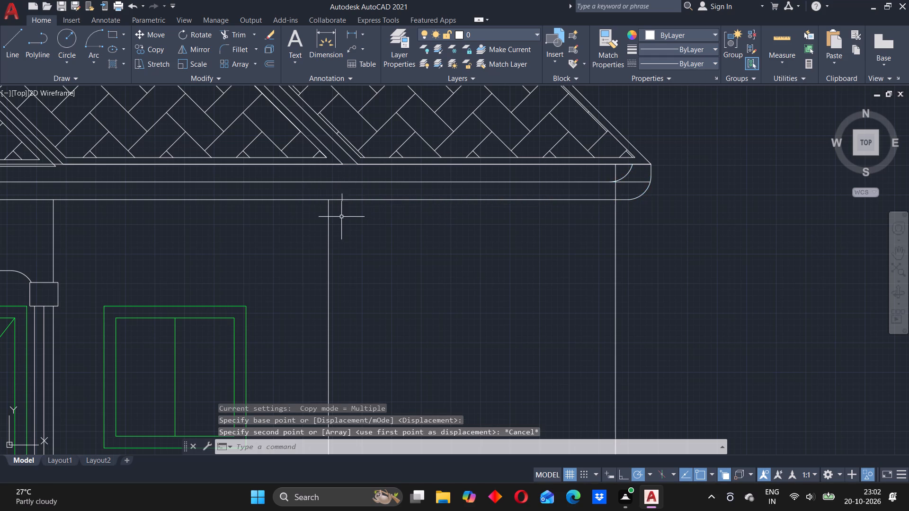
Move the whole elevation, including its hatched roof, a short distance straight up by the bottom-right corner of its base.
middle_drag(267, 230, 418, 210)
scroll(420, 206, down, 2)
scroll(358, 196, down, 3)
middle_drag(285, 234, 386, 202)
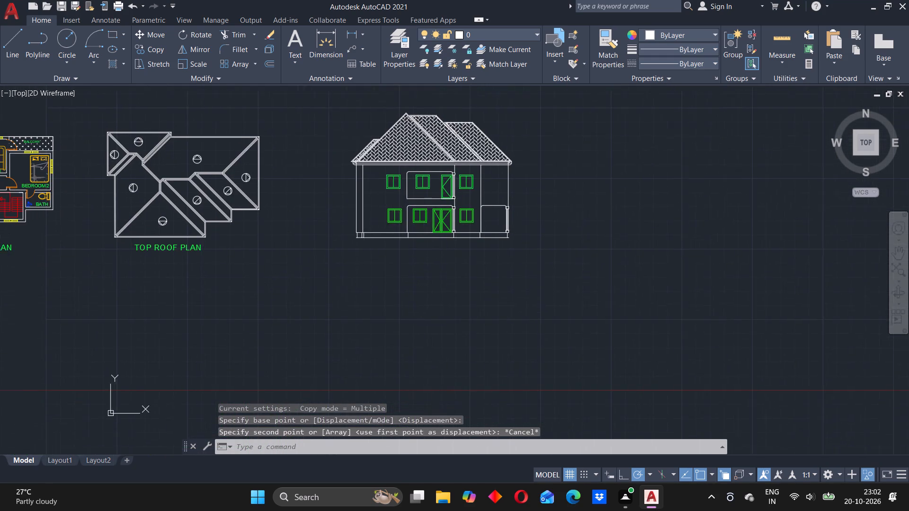
middle_drag(386, 202, 391, 201)
scroll(402, 199, up, 1)
scroll(404, 198, down, 1)
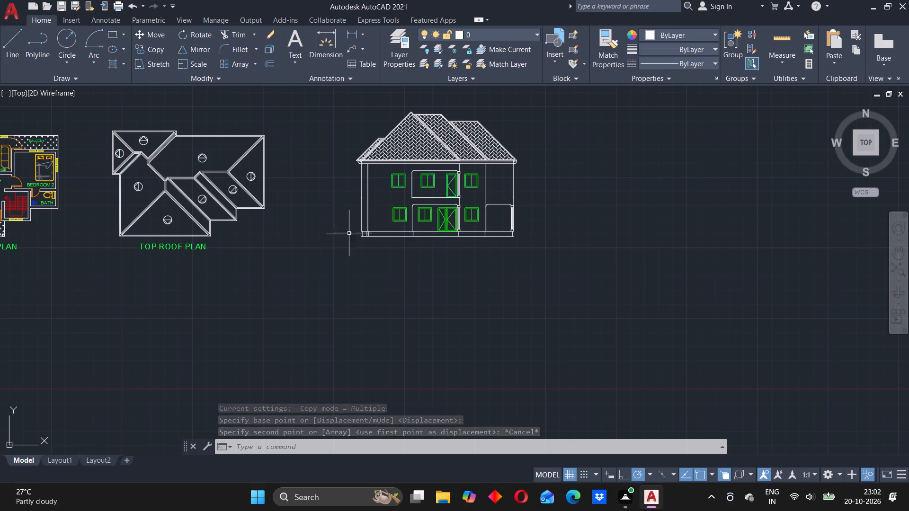
click(351, 96)
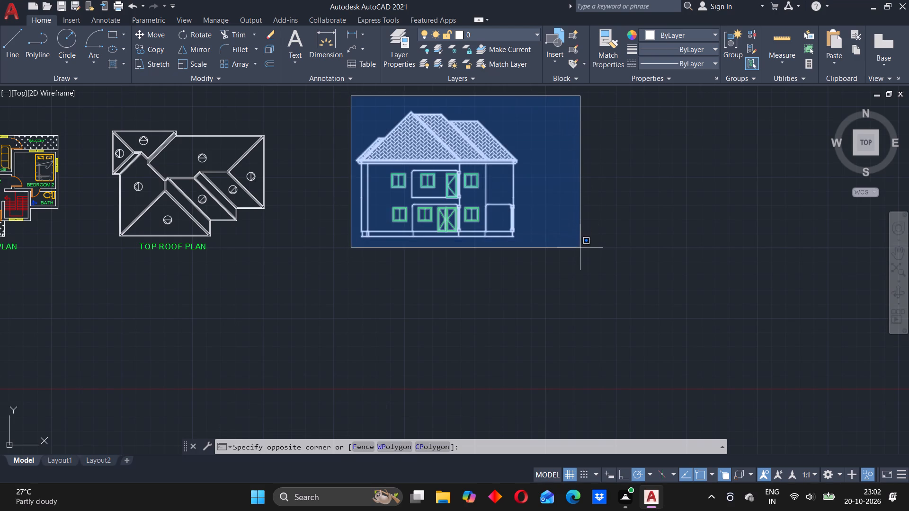
click(579, 250)
key(m)
key(Return)
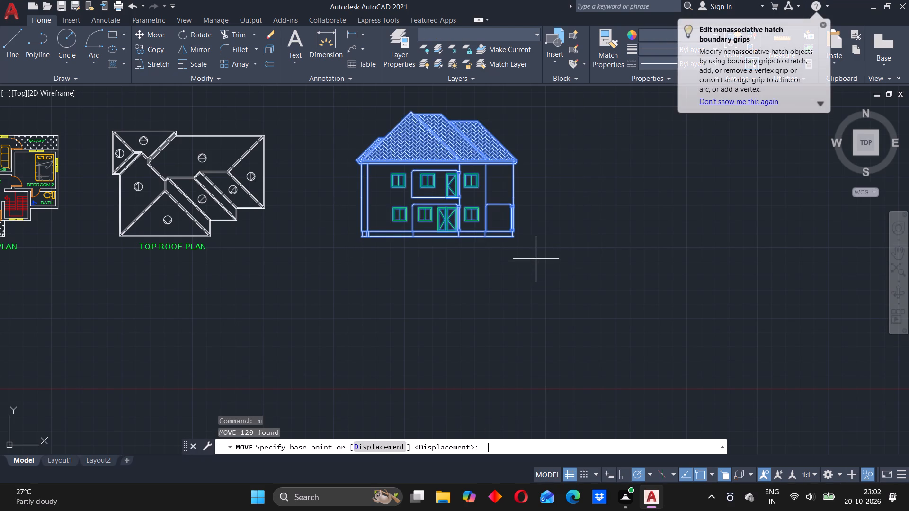
scroll(517, 272, up, 1)
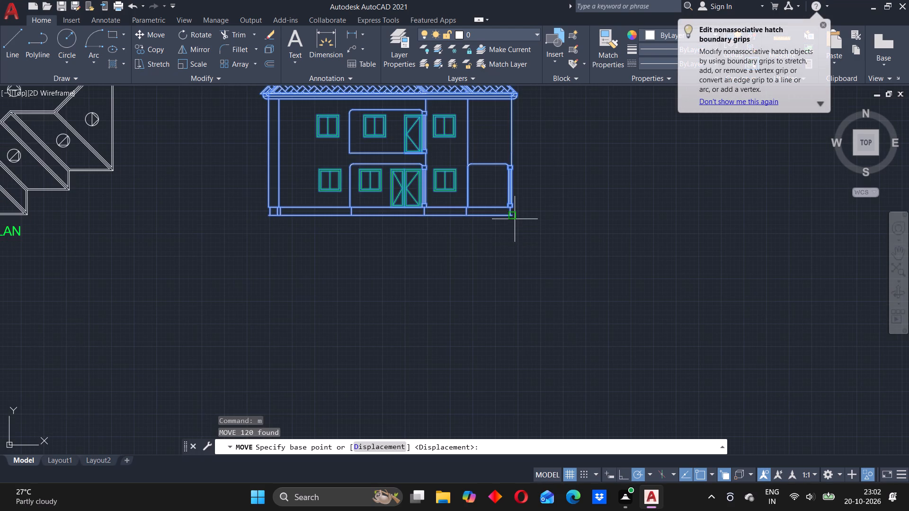
click(508, 218)
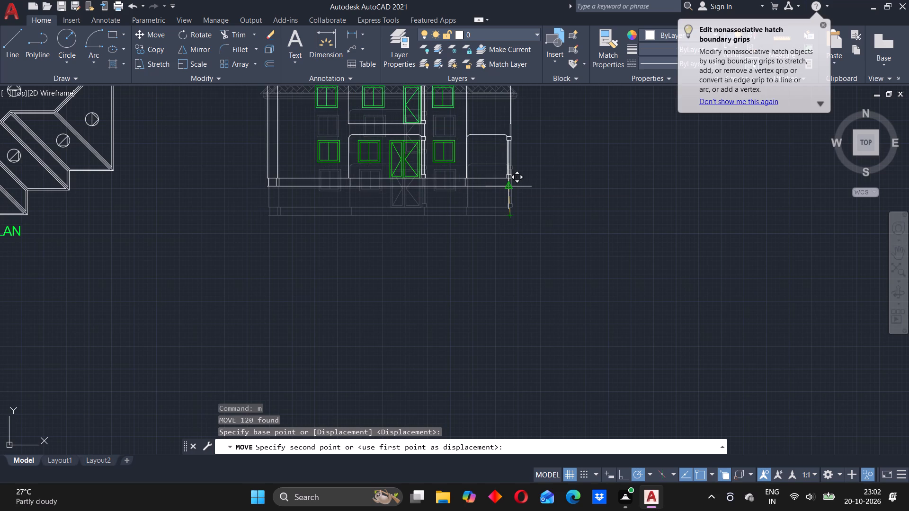
click(508, 188)
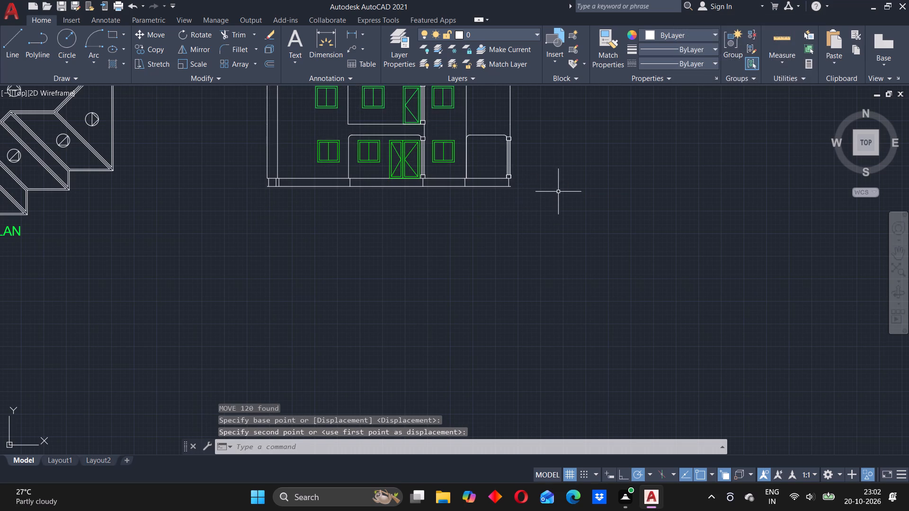
Examine how the hatched roof's outlines and bottom-left corner meet the left end of the building's eaves.
scroll(549, 201, down, 2)
middle_click(472, 226)
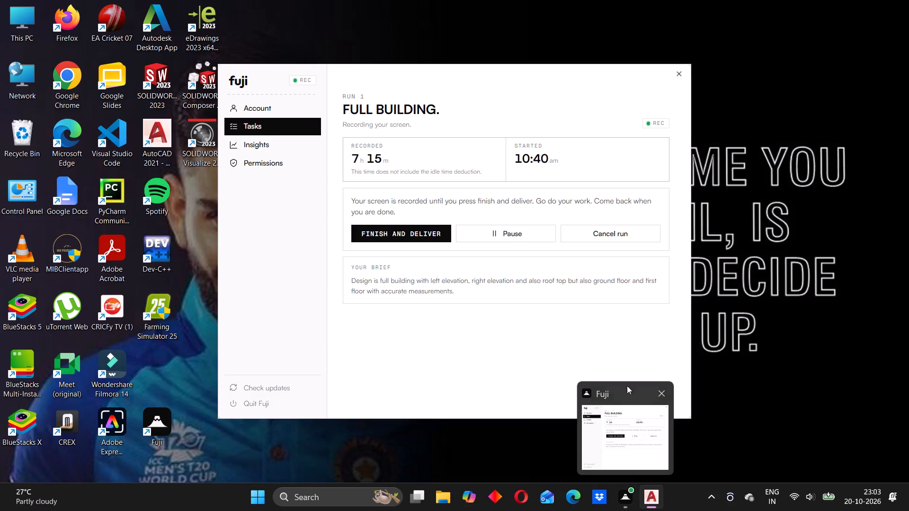
scroll(334, 239, up, 1)
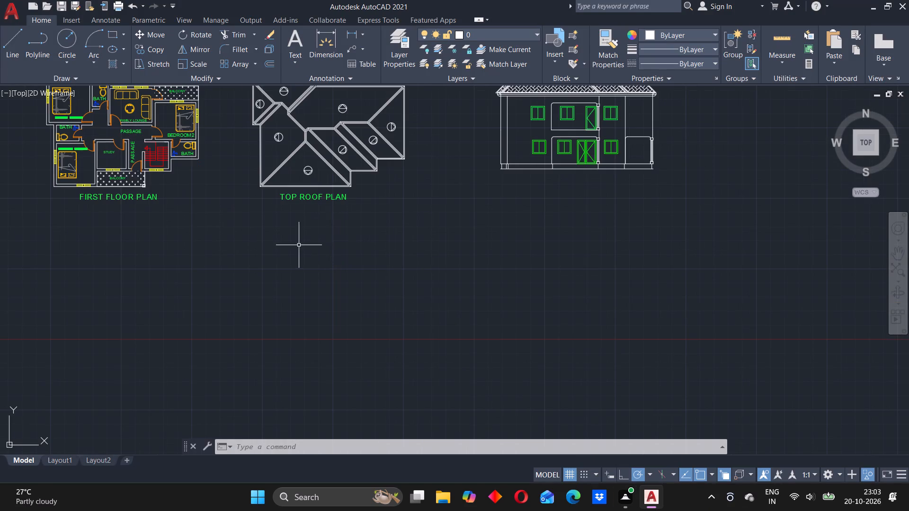
scroll(299, 245, up, 1)
middle_drag(299, 245, 307, 260)
scroll(677, 146, down, 2)
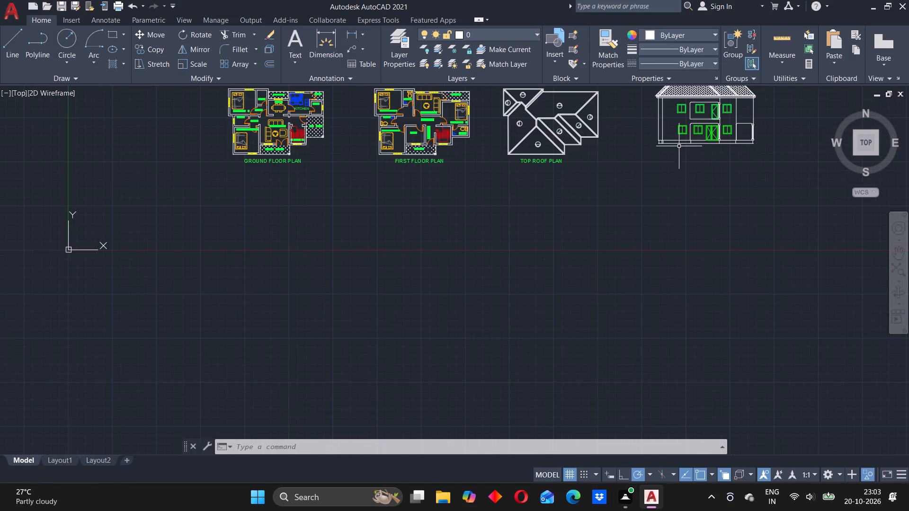
middle_drag(680, 146, 494, 306)
scroll(479, 273, up, 3)
scroll(484, 221, up, 2)
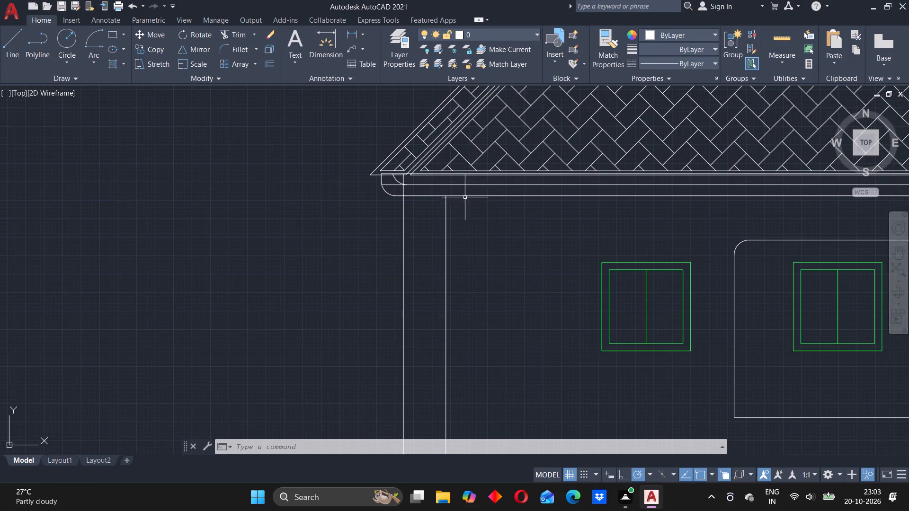
middle_drag(459, 191, 366, 265)
scroll(333, 262, up, 3)
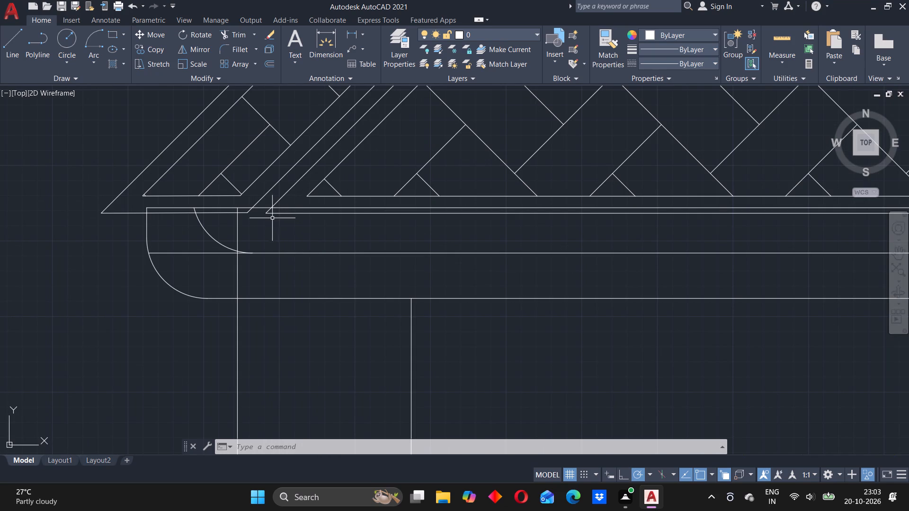
click(299, 180)
scroll(300, 179, down, 4)
scroll(382, 162, down, 3)
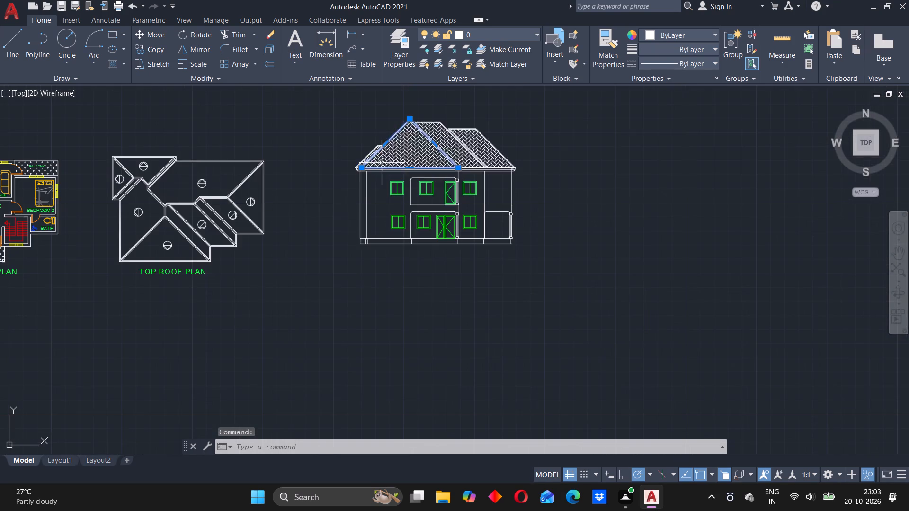
middle_drag(370, 176, 393, 240)
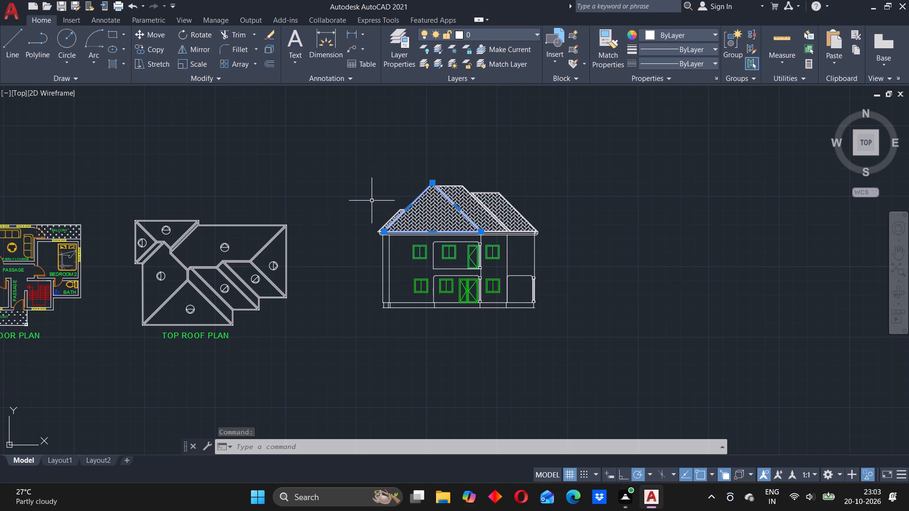
key(Escape)
scroll(394, 207, up, 3)
scroll(391, 254, up, 2)
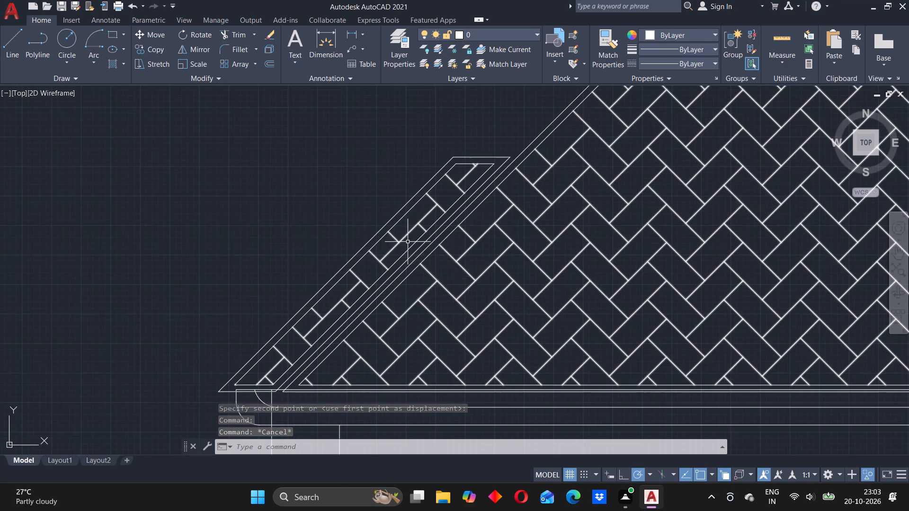
scroll(372, 243, down, 2)
middle_drag(342, 301, 294, 215)
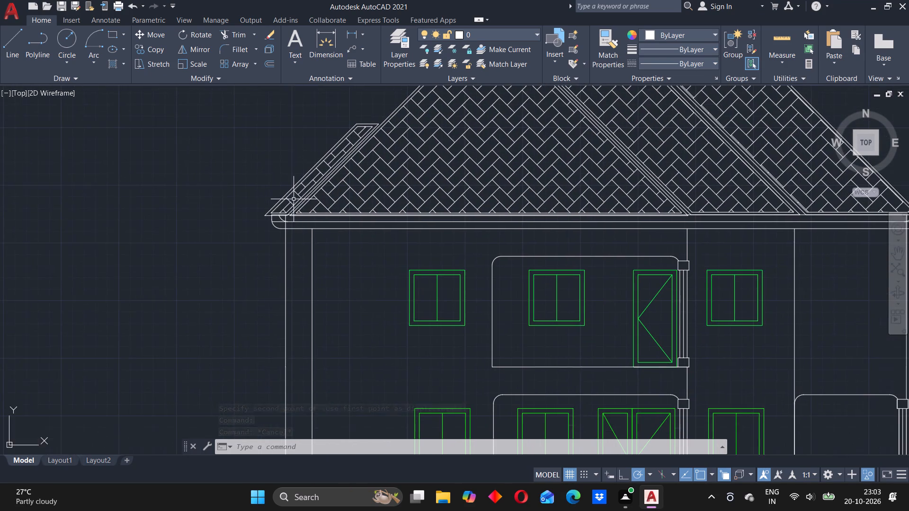
scroll(293, 206, up, 1)
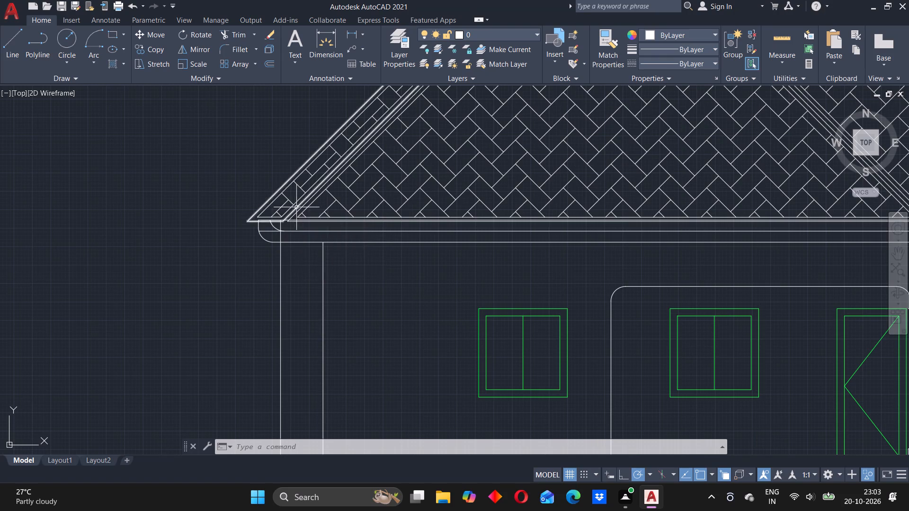
scroll(302, 211, up, 3)
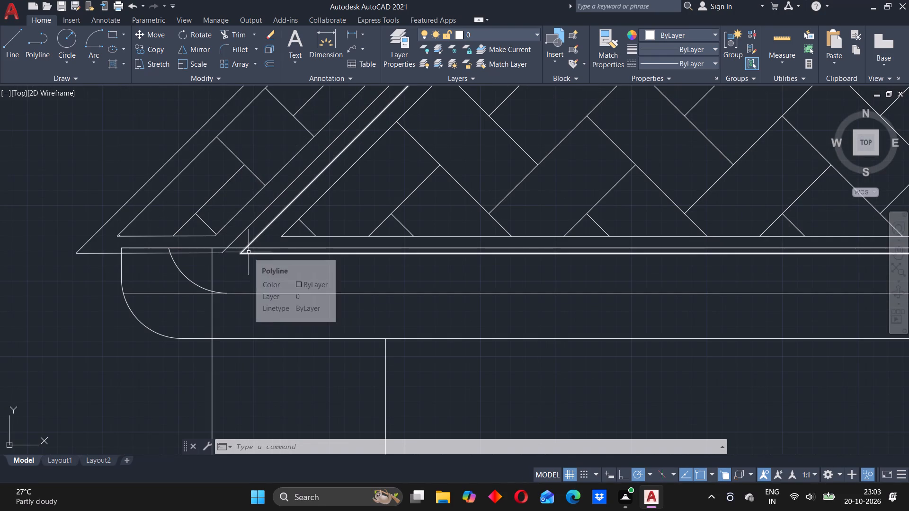
scroll(257, 256, down, 3)
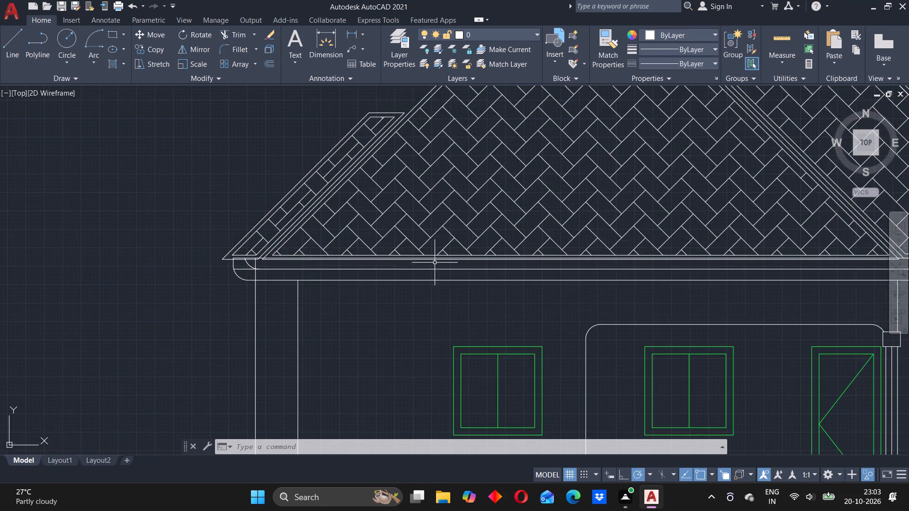
Copy the TOP ROOF PLAN label to just below the base of the elevation.
scroll(449, 262, down, 3)
middle_drag(602, 266, 533, 221)
middle_drag(405, 270, 539, 191)
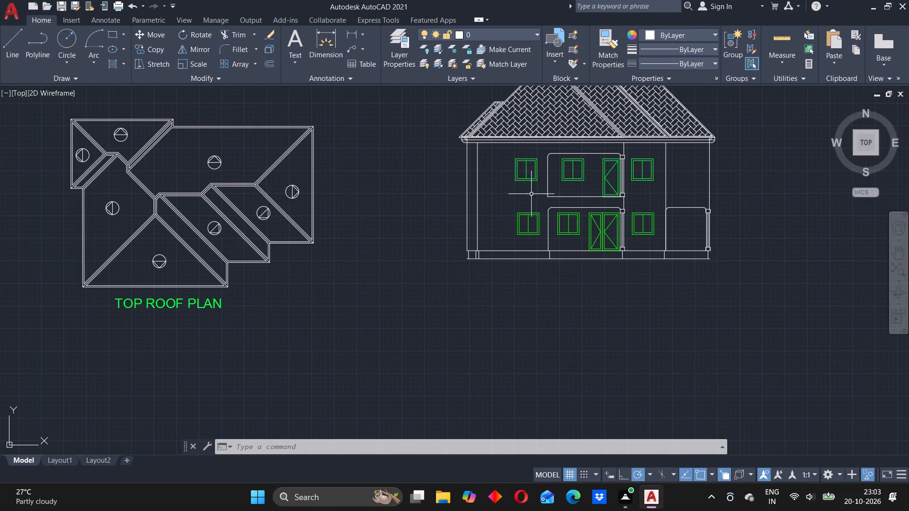
click(99, 290)
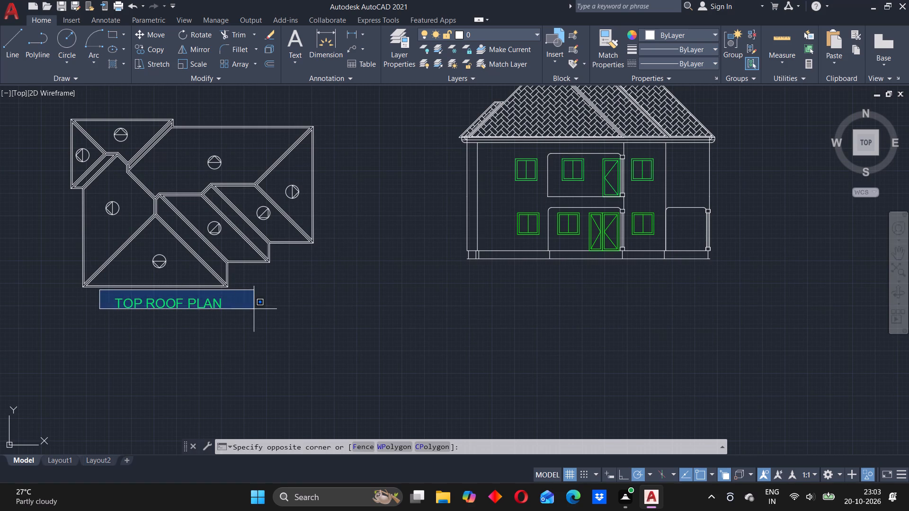
click(250, 314)
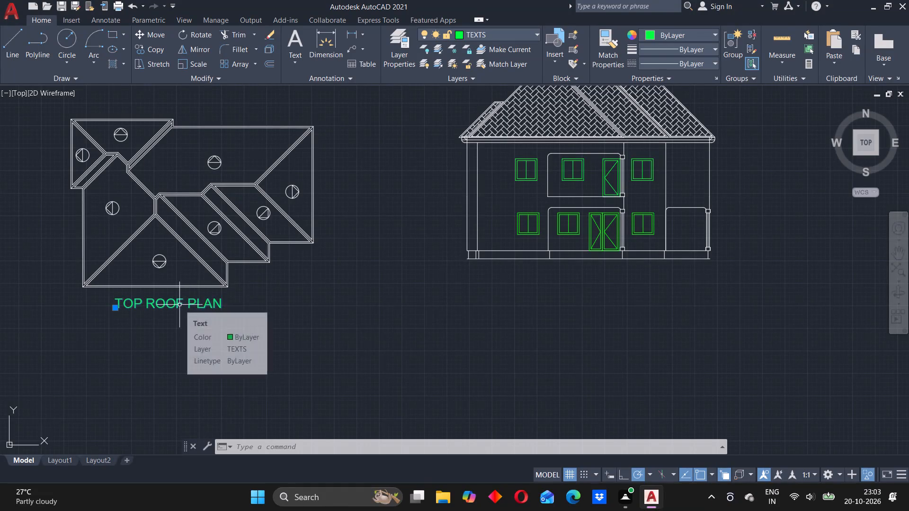
text(co)
key(Return)
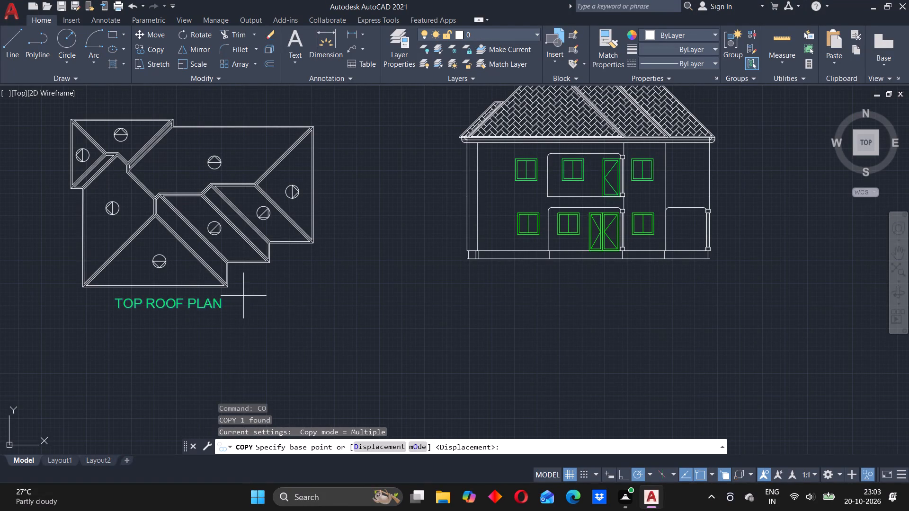
click(195, 304)
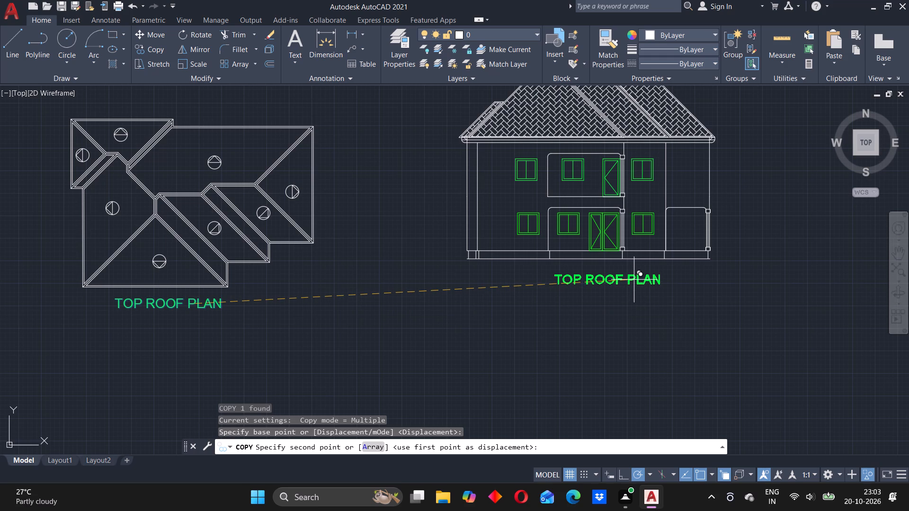
click(634, 280)
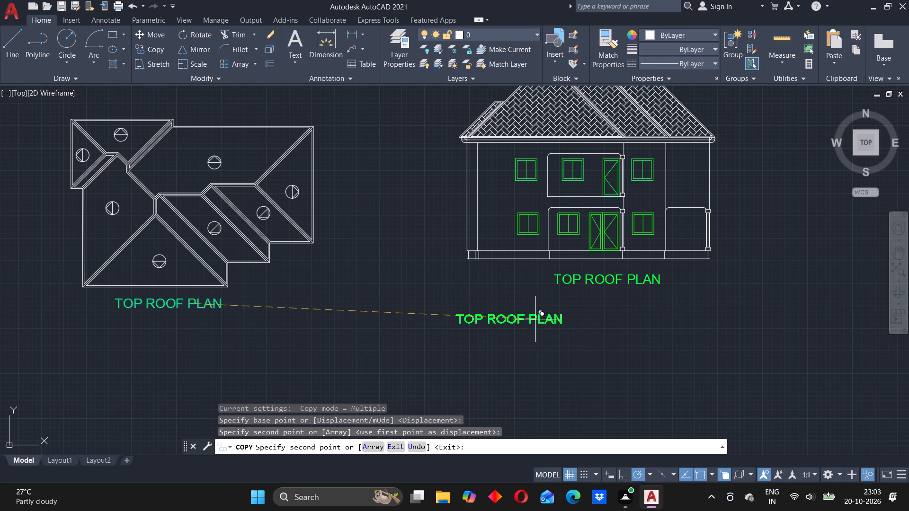
key(Escape)
Change the copied label below the elevation to read APPROACH ELEVATION.
double_click(580, 278)
double_click(581, 278)
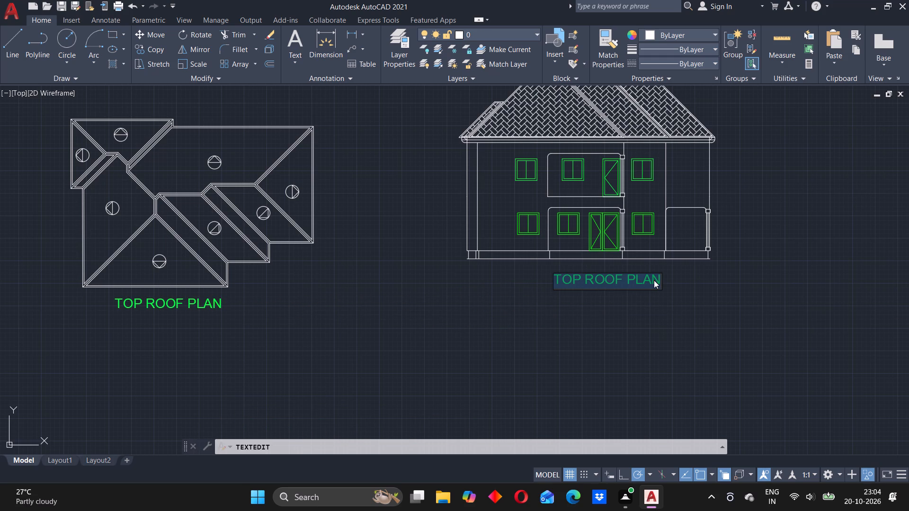
key(a)
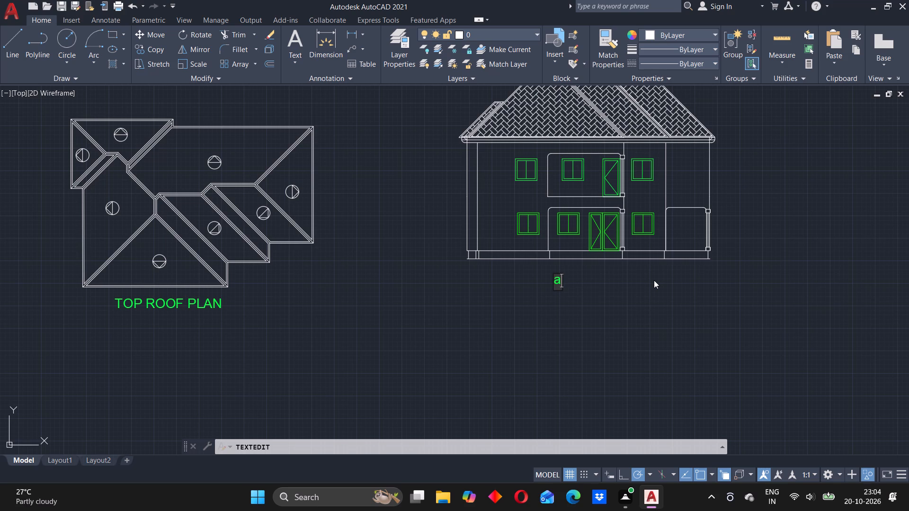
key(BackSpace)
text(APP)
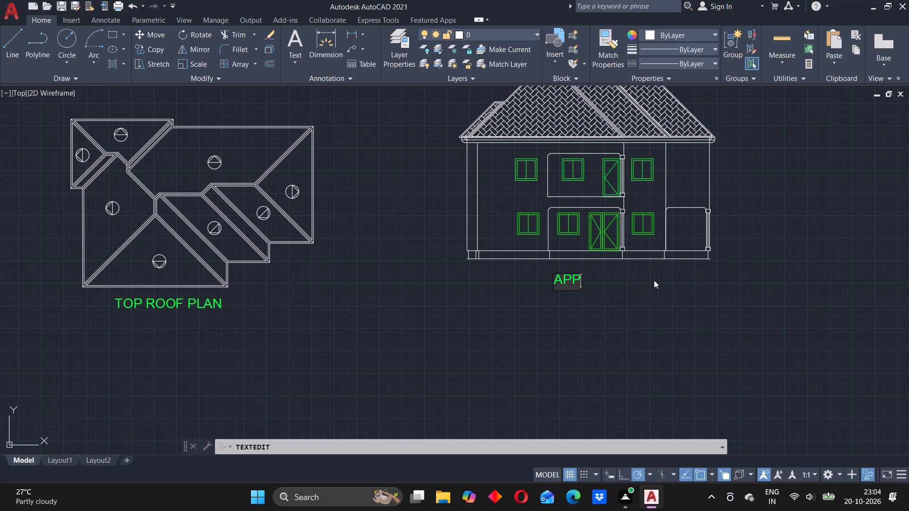
text(ROACH ELE)
text(VATIOM)
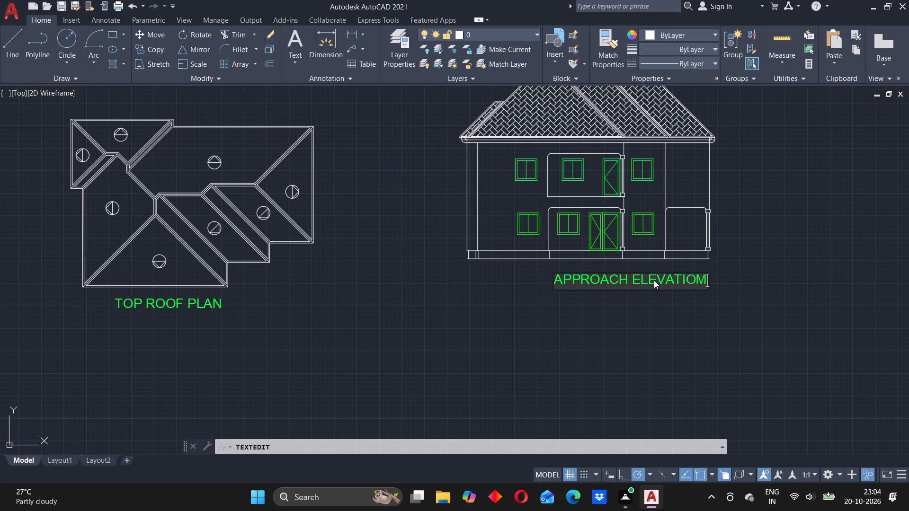
key(BackSpace)
key(n)
click(750, 289)
Examine the whole row of floor plans, roof plan and labelled elevation for overall layout.
scroll(602, 222, down, 2)
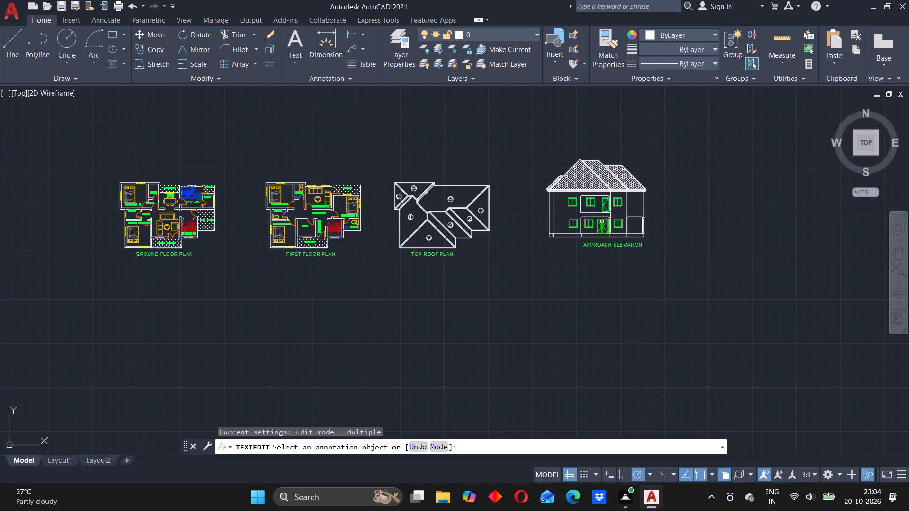
middle_drag(615, 232, 473, 256)
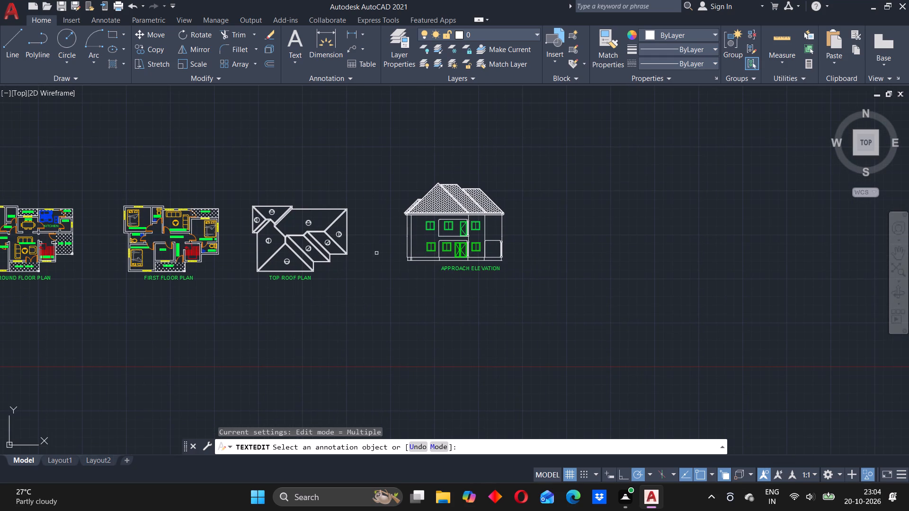
middle_drag(344, 257, 494, 214)
middle_drag(395, 220, 408, 264)
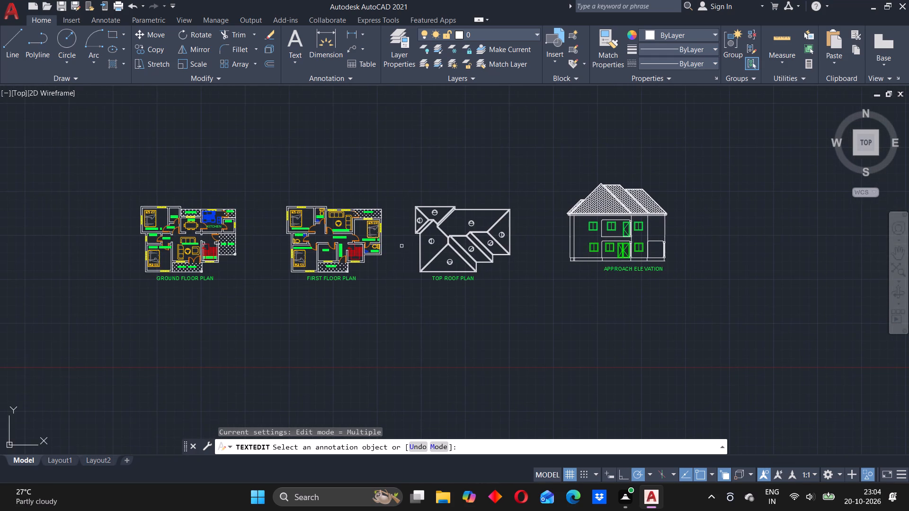
scroll(398, 246, down, 3)
scroll(398, 246, up, 3)
middle_drag(406, 246, 384, 252)
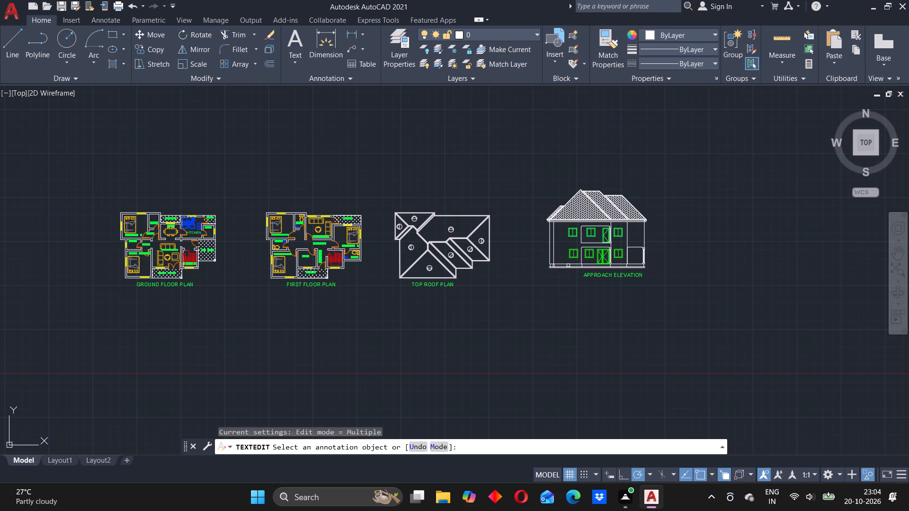
Examine how the roof's bottom-left corner and narrow left slope meet the left end of the elevation's eaves.
scroll(553, 198, up, 4)
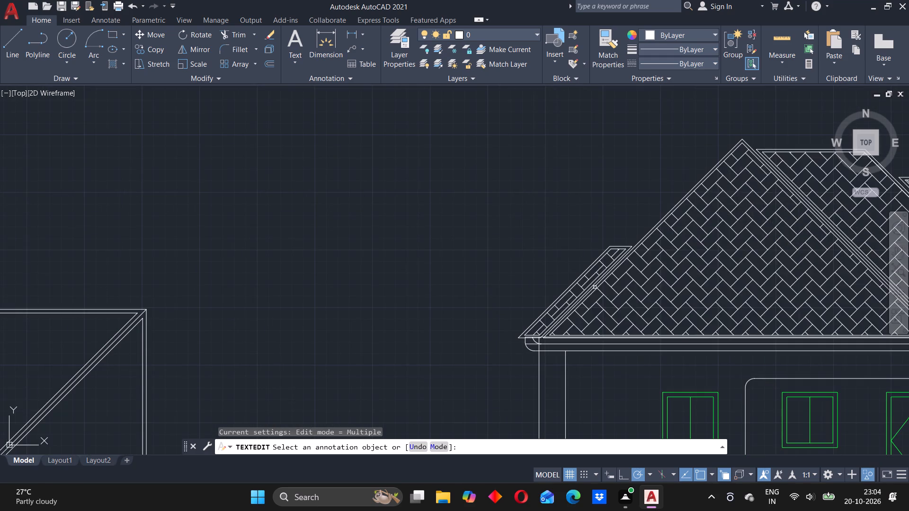
middle_drag(599, 310, 555, 217)
scroll(507, 236, up, 2)
scroll(455, 267, up, 2)
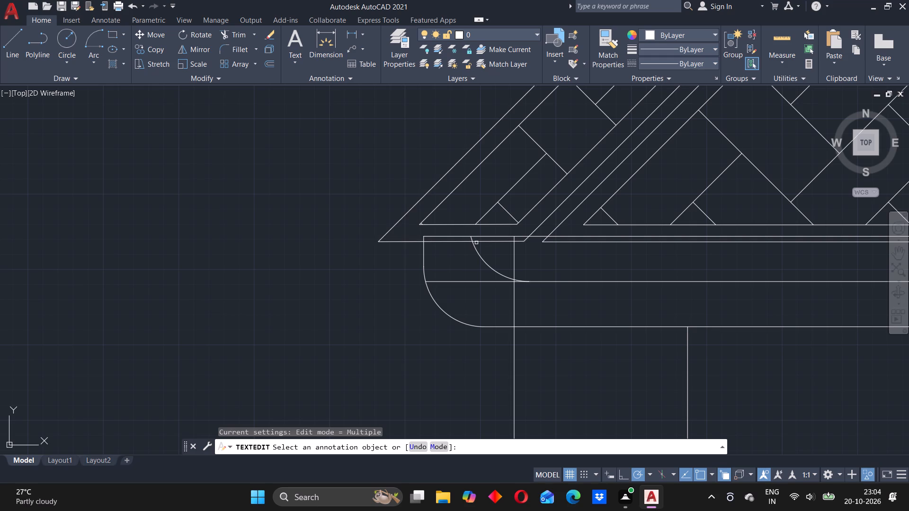
scroll(476, 243, down, 1)
scroll(598, 257, down, 4)
middle_drag(616, 258, 614, 258)
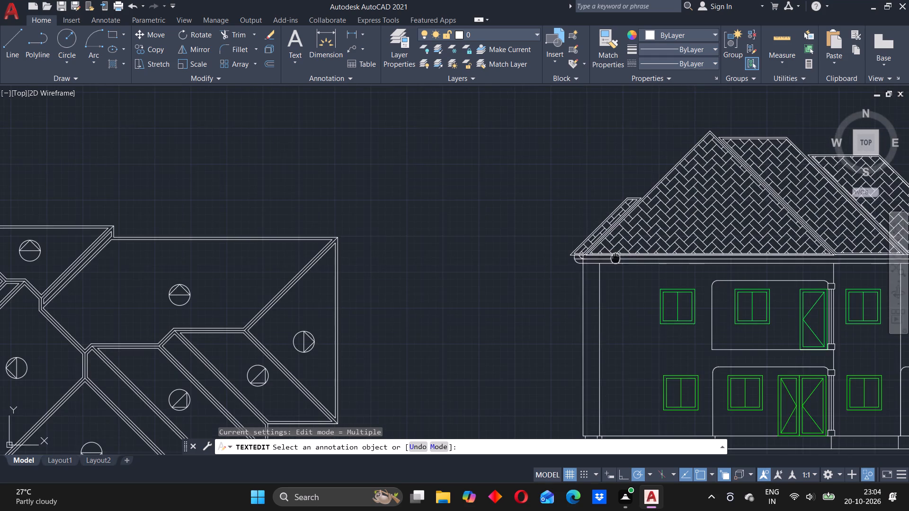
middle_drag(614, 258, 496, 223)
scroll(481, 220, up, 3)
scroll(443, 226, up, 3)
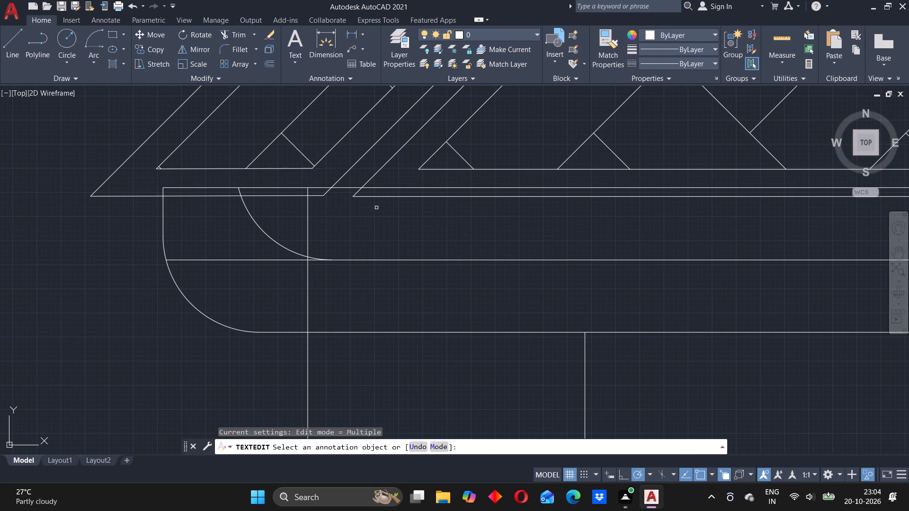
middle_drag(376, 208, 383, 218)
click(382, 207)
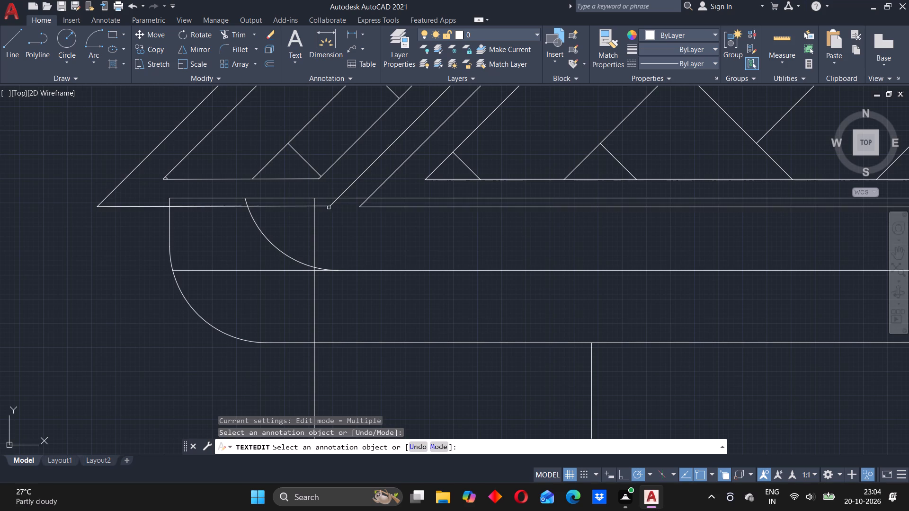
scroll(338, 217, down, 3)
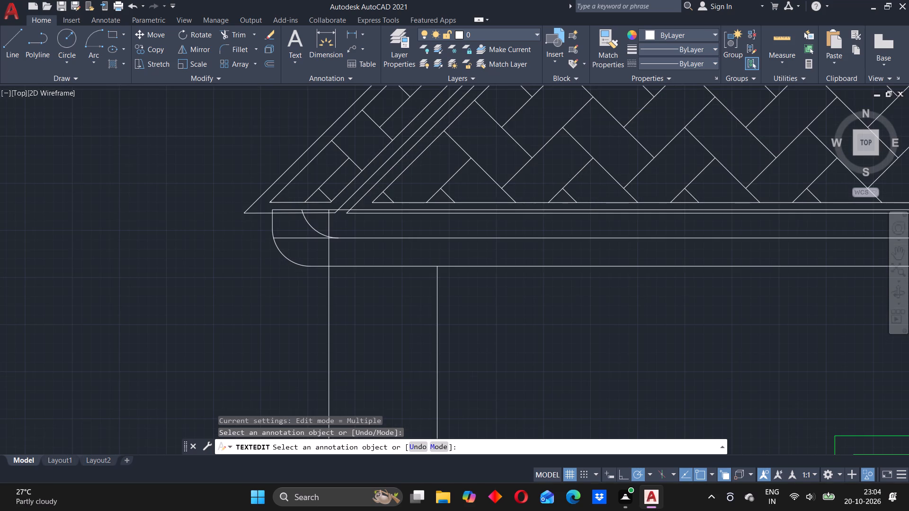
scroll(338, 217, up, 2)
scroll(223, 178, down, 3)
scroll(277, 167, down, 3)
middle_drag(278, 167, 413, 238)
scroll(450, 231, up, 3)
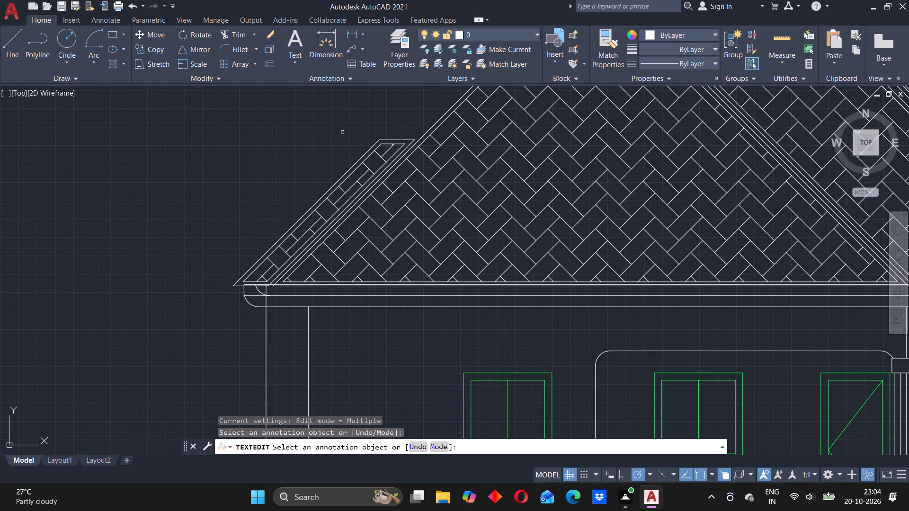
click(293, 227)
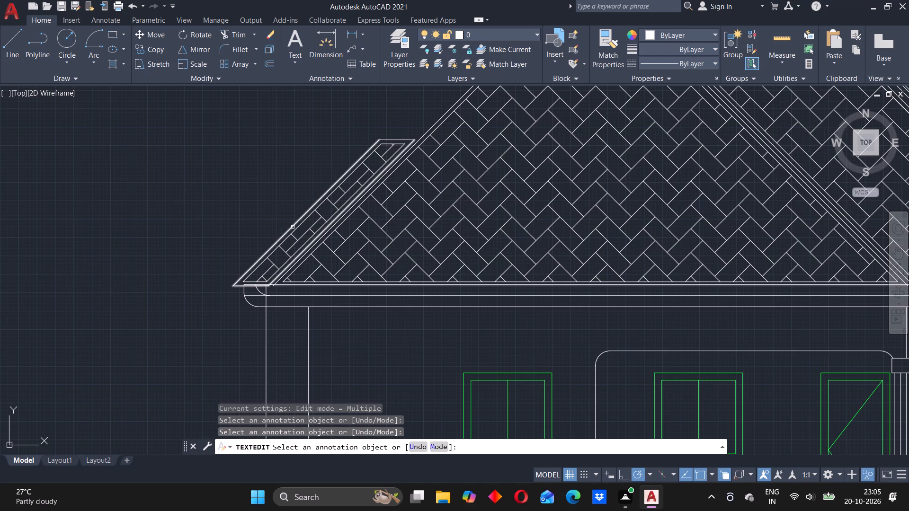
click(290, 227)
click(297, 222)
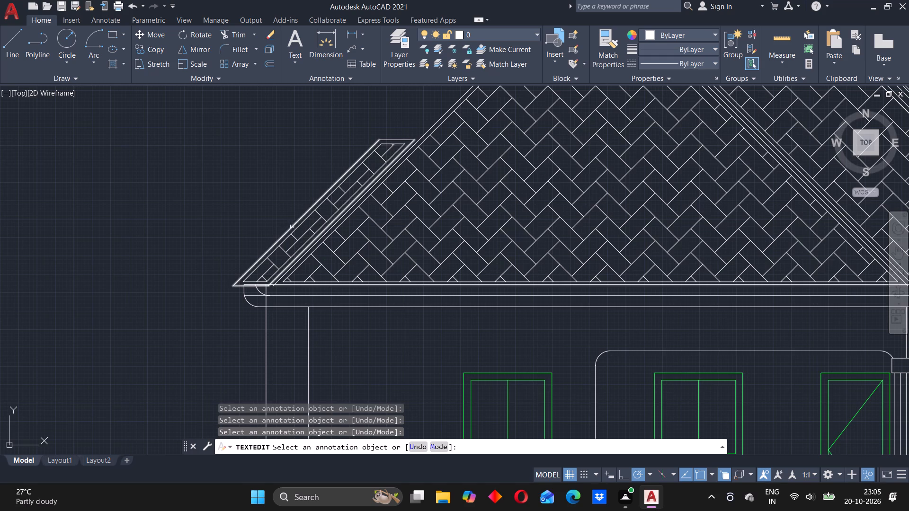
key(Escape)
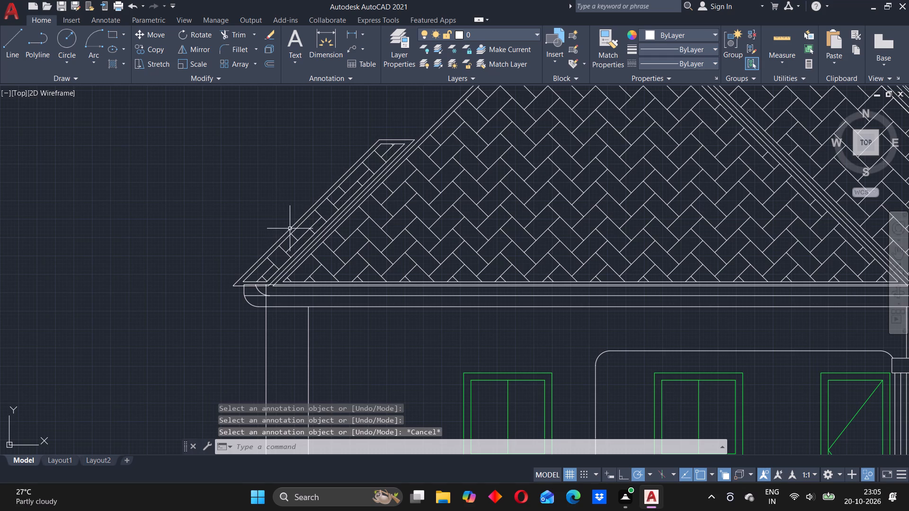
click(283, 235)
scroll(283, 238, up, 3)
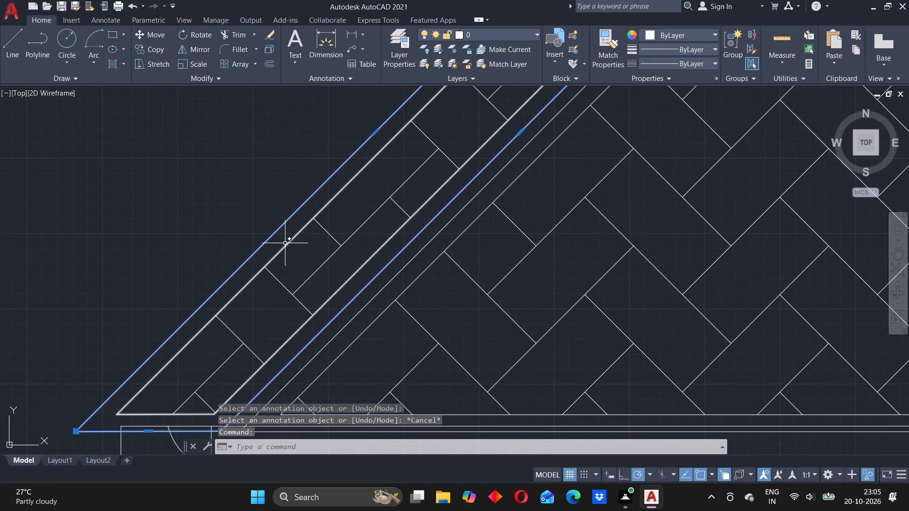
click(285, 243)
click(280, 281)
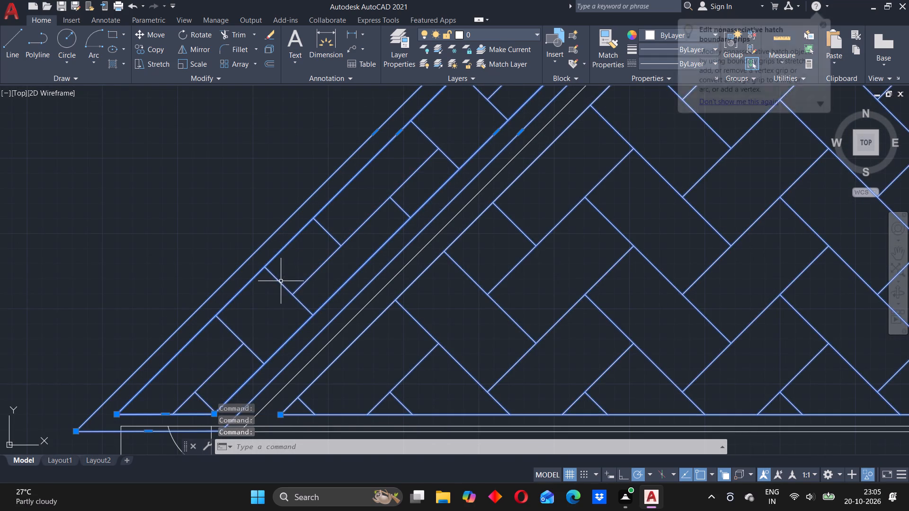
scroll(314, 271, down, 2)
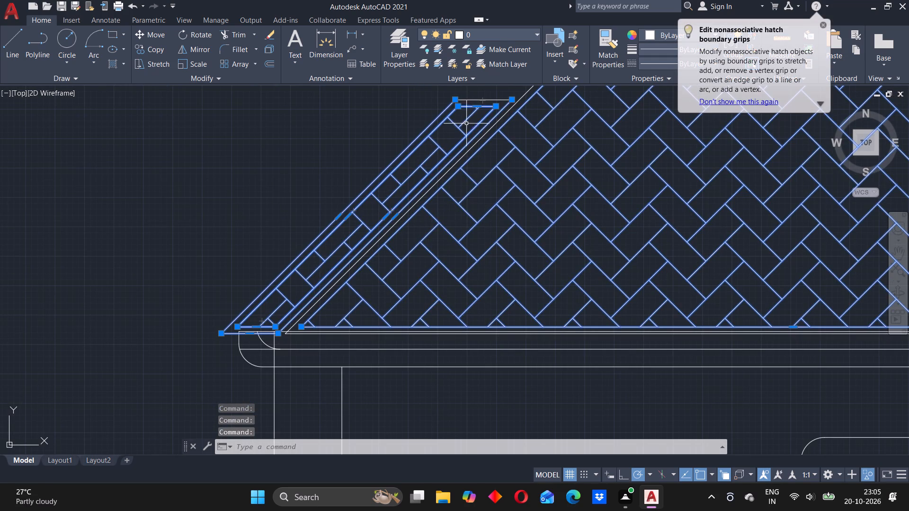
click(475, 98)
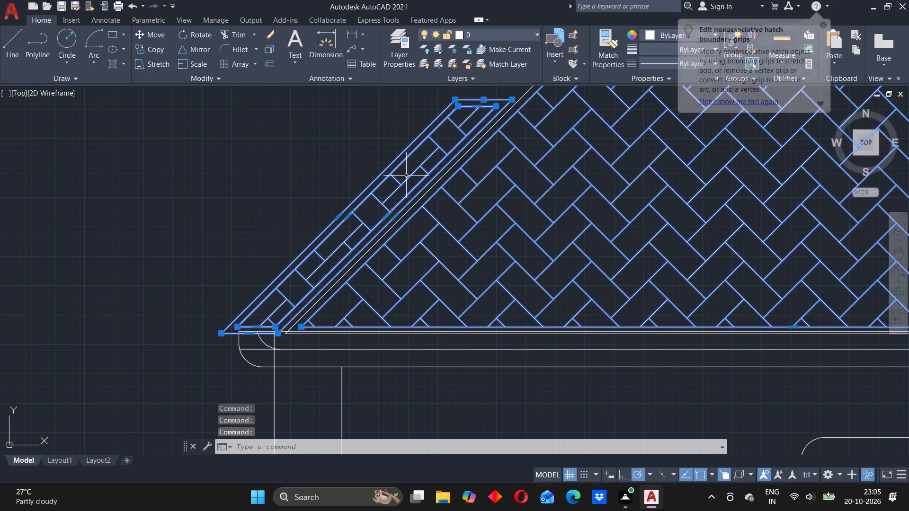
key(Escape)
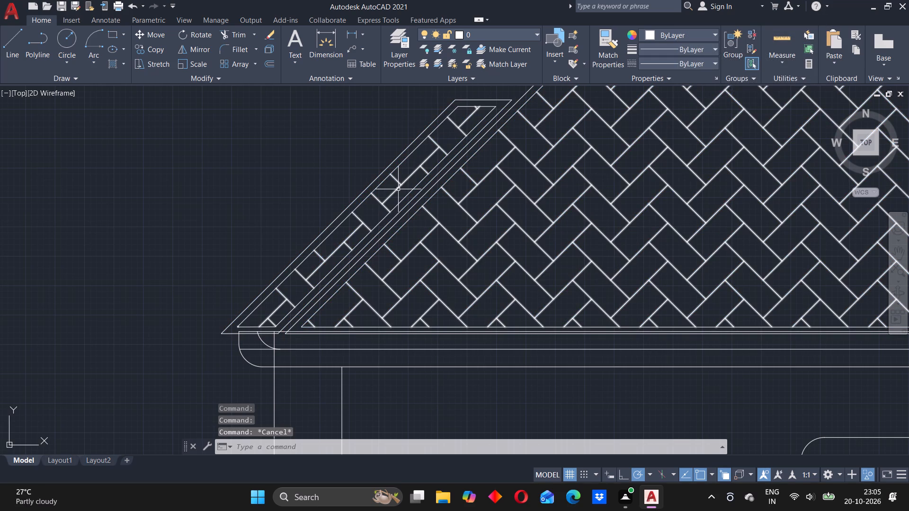
Delete the herringbone hatch from the elevation's roof.
scroll(398, 188, down, 2)
scroll(398, 188, up, 1)
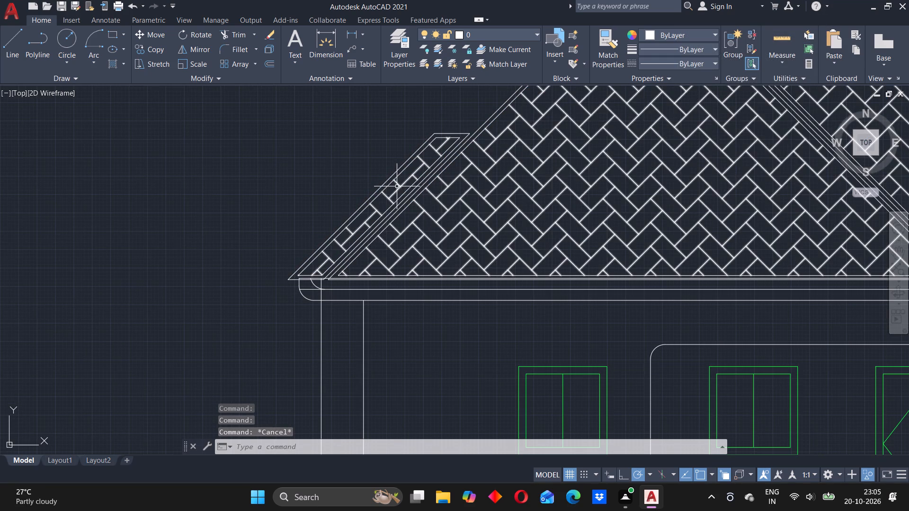
click(397, 186)
key(Delete)
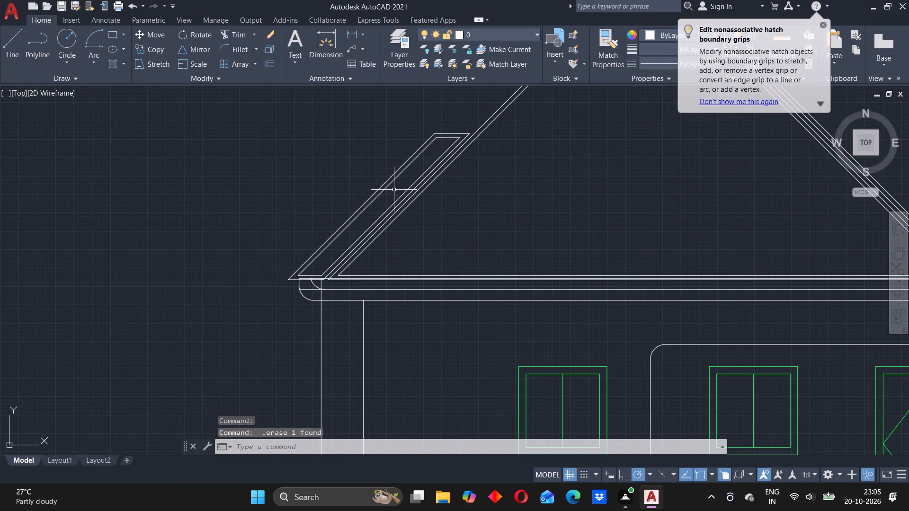
Move the narrow left roof slope's inner and outer outlines and top edge from their outer bottom-left corner to the eaves' top-left corner.
scroll(338, 238, up, 2)
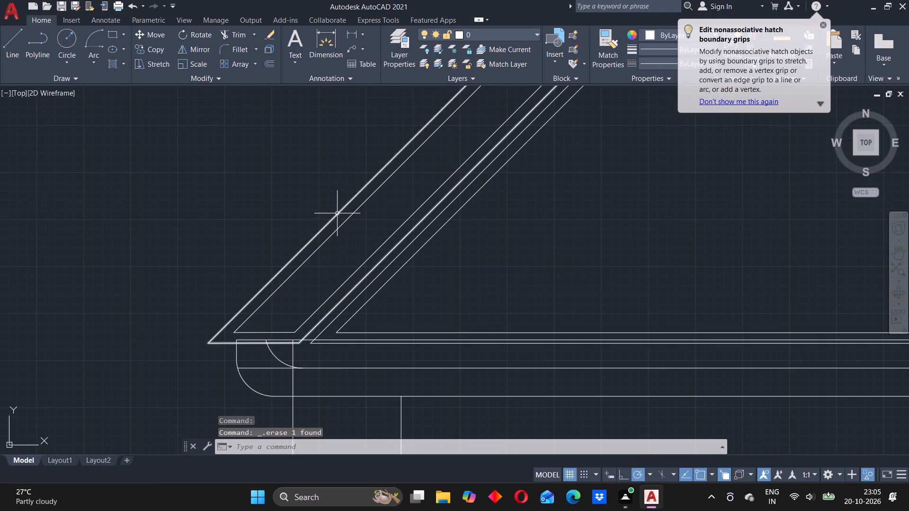
click(337, 213)
click(339, 225)
scroll(405, 196, down, 2)
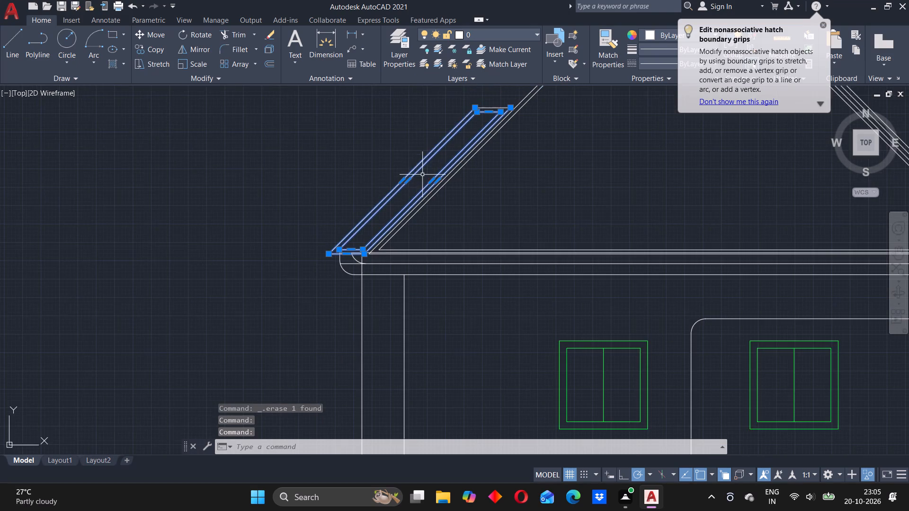
middle_drag(428, 164, 370, 223)
scroll(425, 173, up, 2)
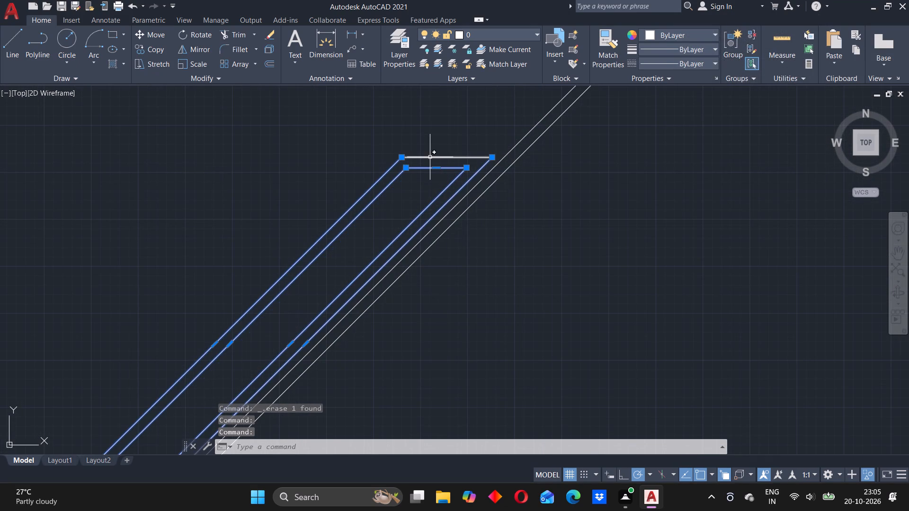
click(430, 157)
scroll(397, 190, down, 2)
middle_drag(341, 261, 421, 184)
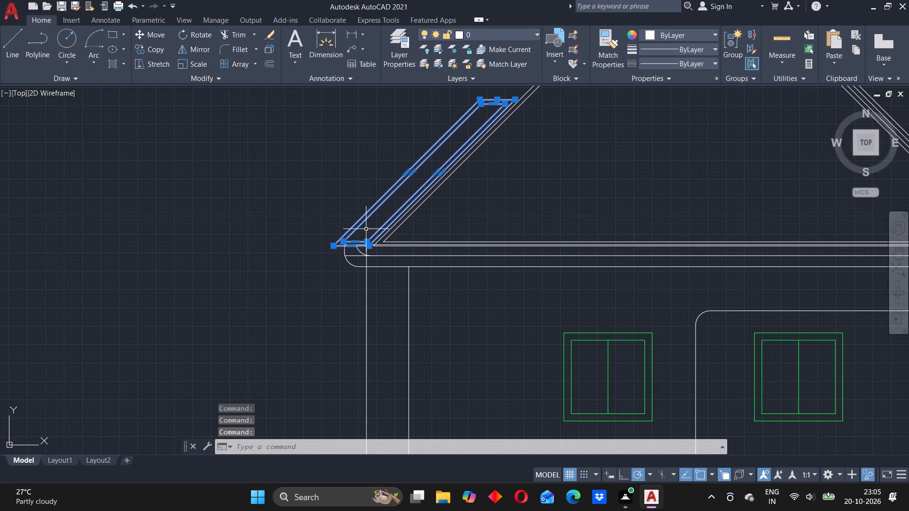
scroll(356, 233, up, 4)
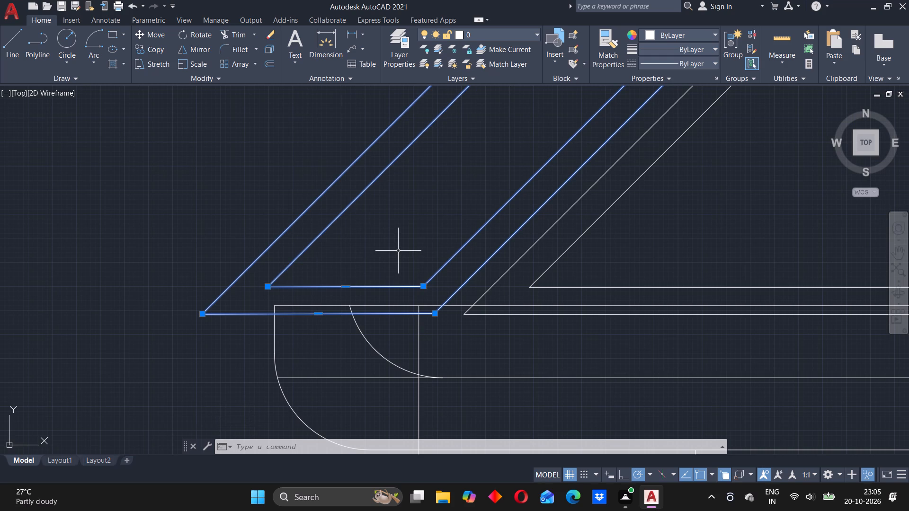
key(m)
key(Return)
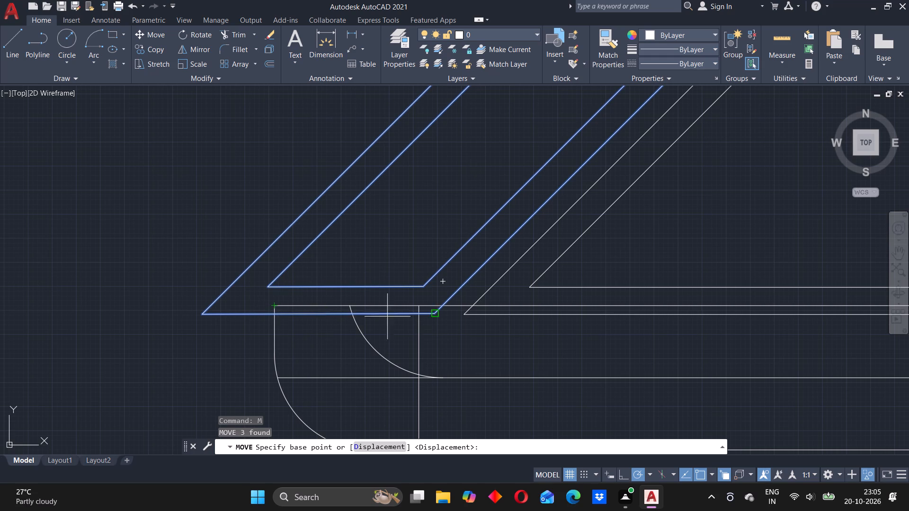
click(202, 311)
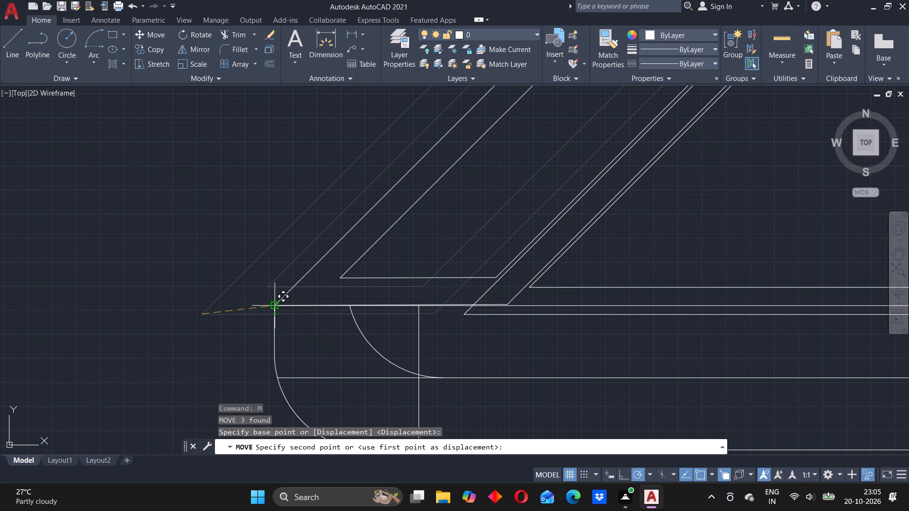
click(273, 308)
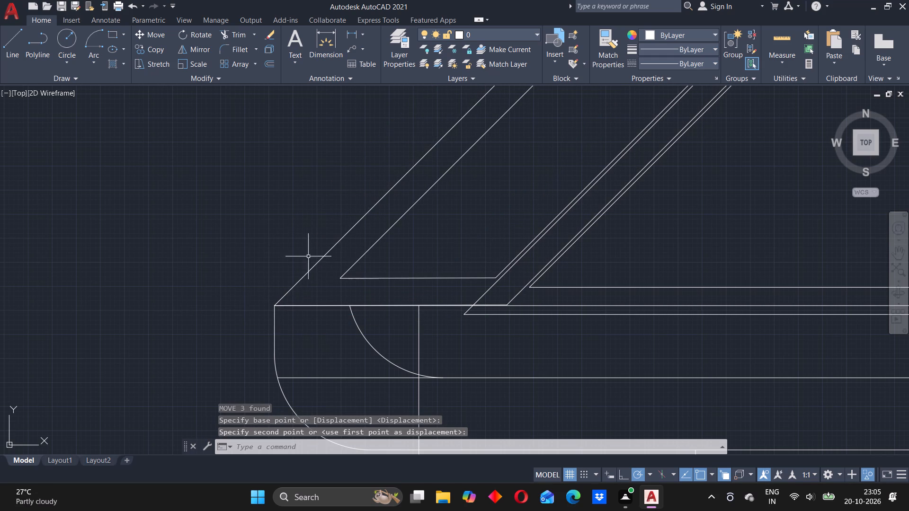
Scale down the narrow left roof slope's inner and outer outlines and top edge about their outer bottom-left corner at the eaves.
scroll(367, 221, down, 1)
click(387, 222)
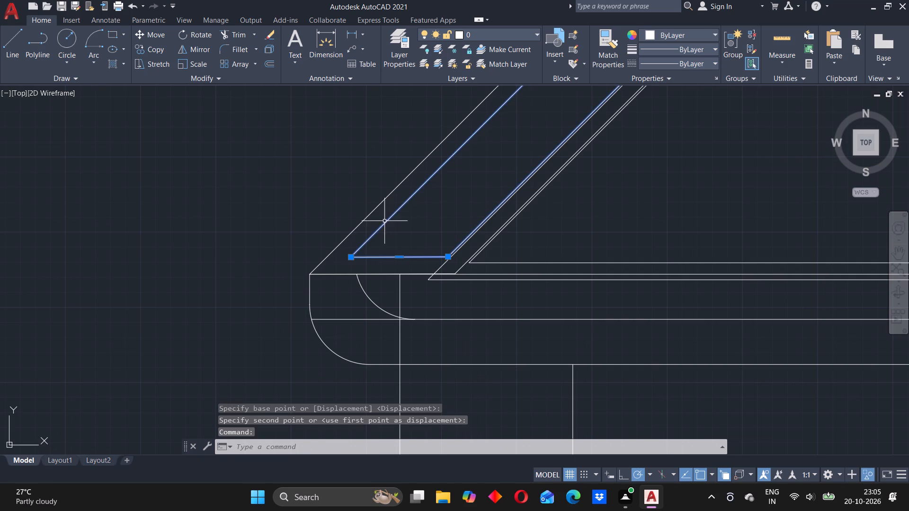
click(371, 212)
scroll(463, 189, down, 3)
middle_drag(520, 153, 351, 342)
scroll(368, 306, up, 2)
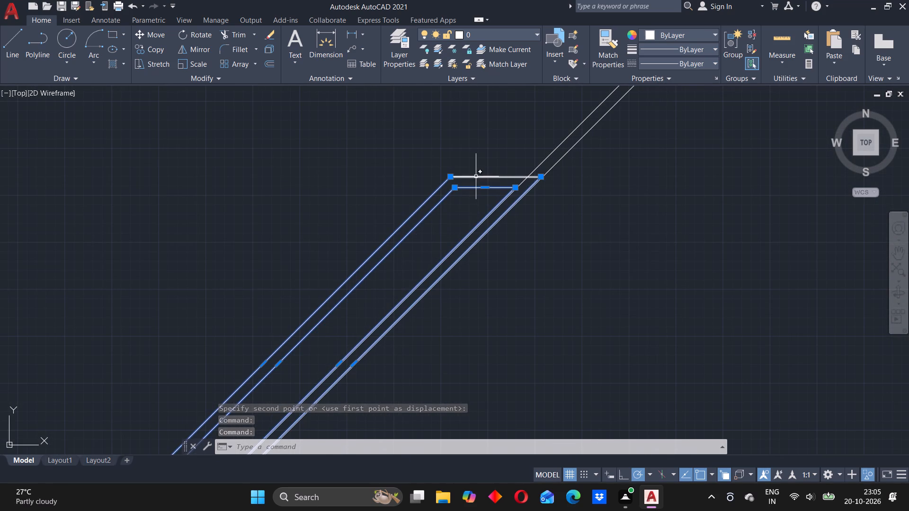
click(476, 176)
scroll(400, 244, down, 1)
middle_drag(332, 320, 469, 235)
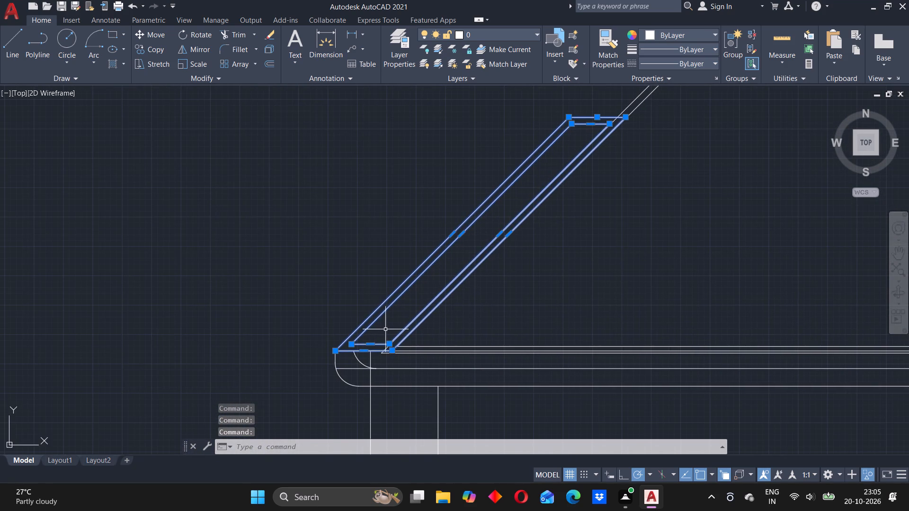
middle_drag(384, 329, 397, 273)
scroll(395, 267, up, 2)
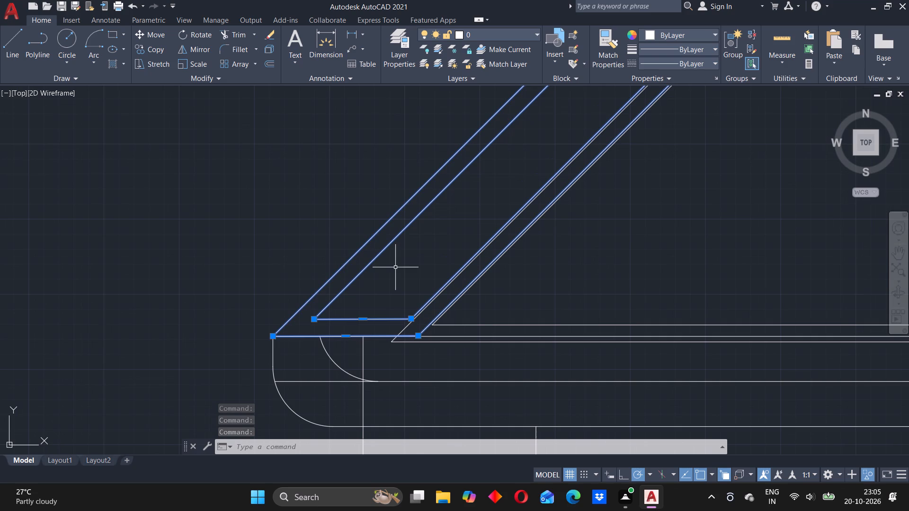
text(SC)
key(Return)
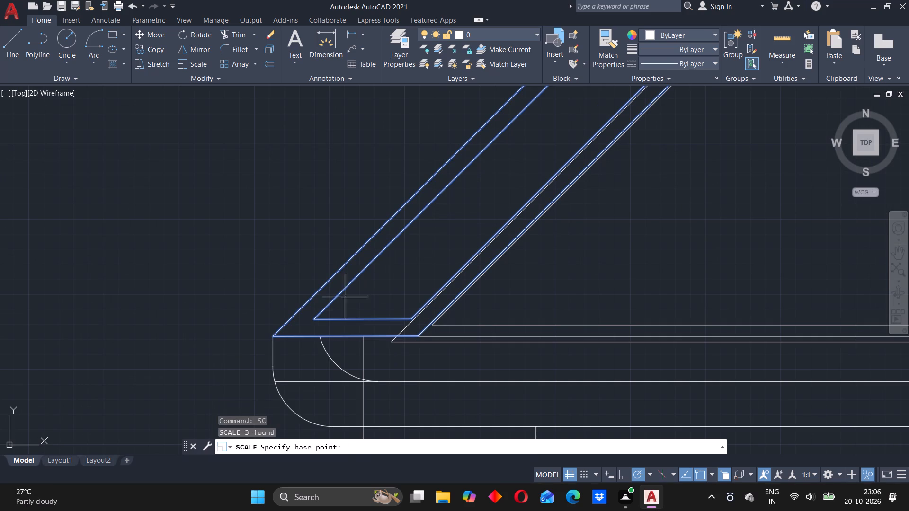
click(275, 334)
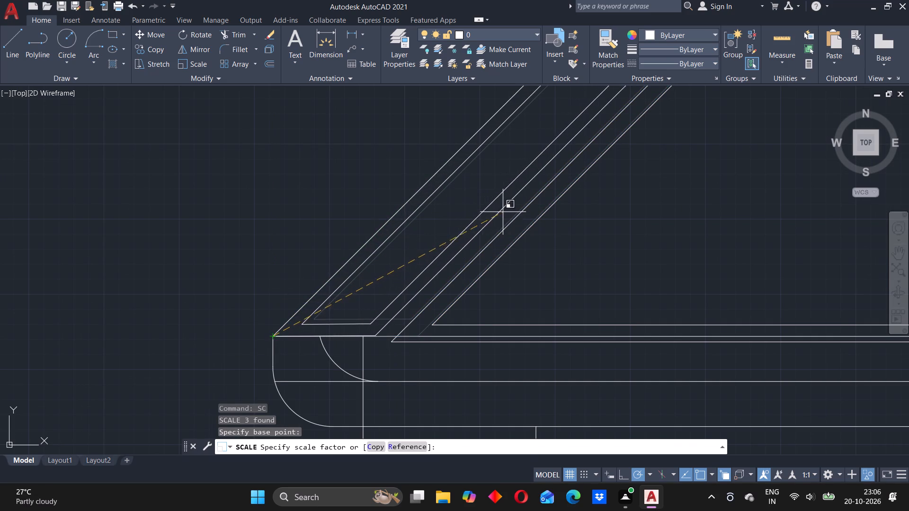
click(532, 186)
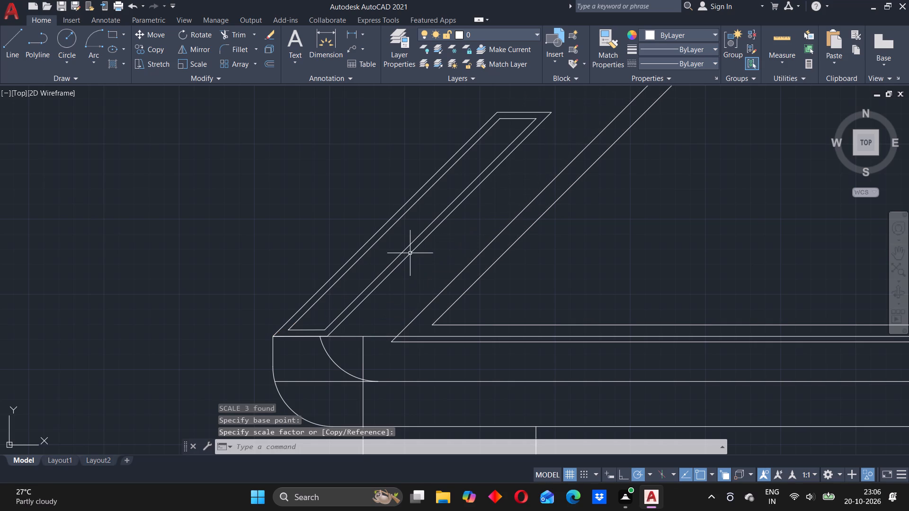
Enlarge the narrow left slope's outlines and top edge from the same eaves corner until its right side nearly meets the main gable.
scroll(406, 258, down, 3)
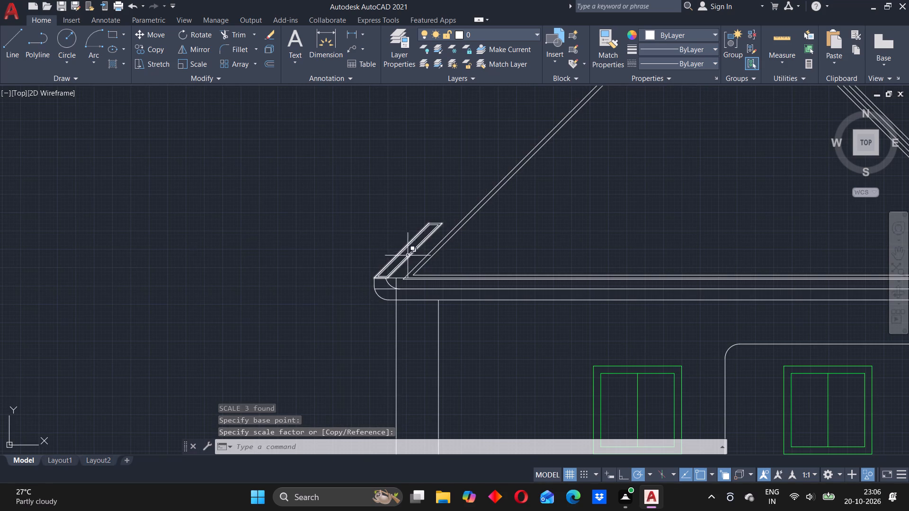
scroll(390, 259, up, 1)
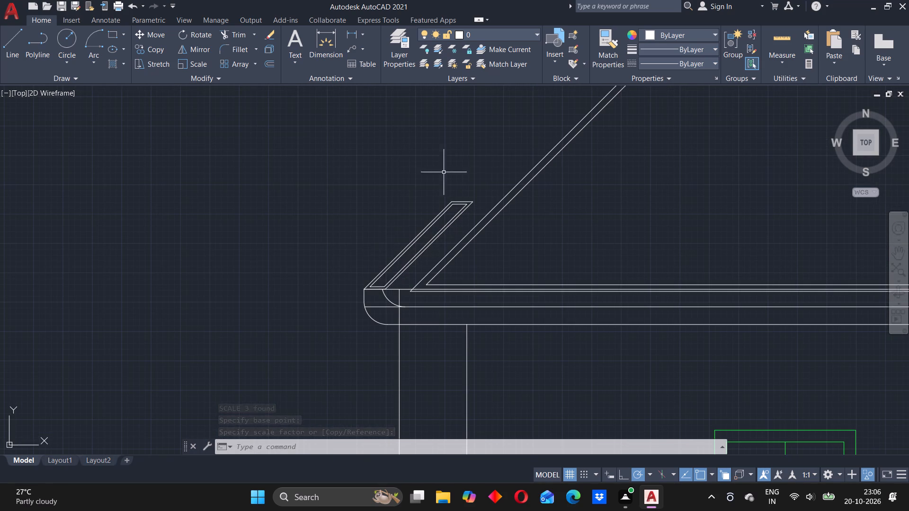
click(412, 187)
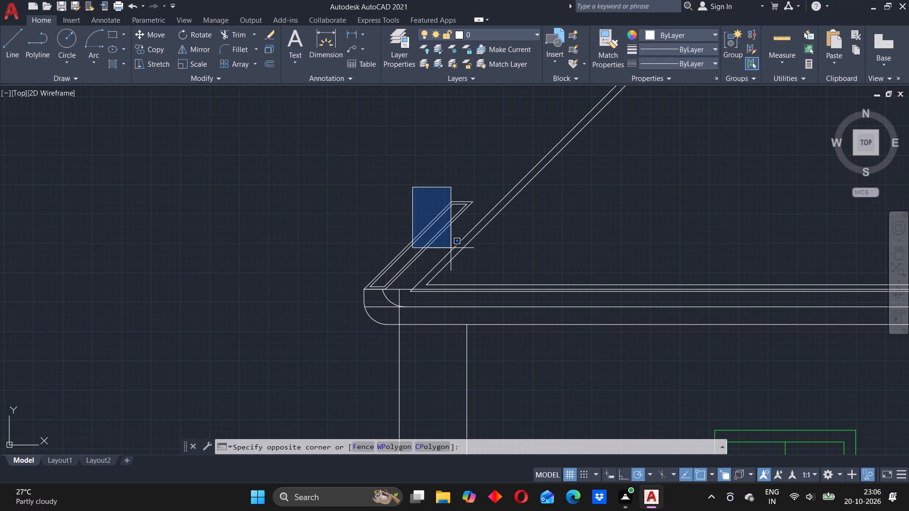
key(Escape)
drag(479, 213, 471, 212)
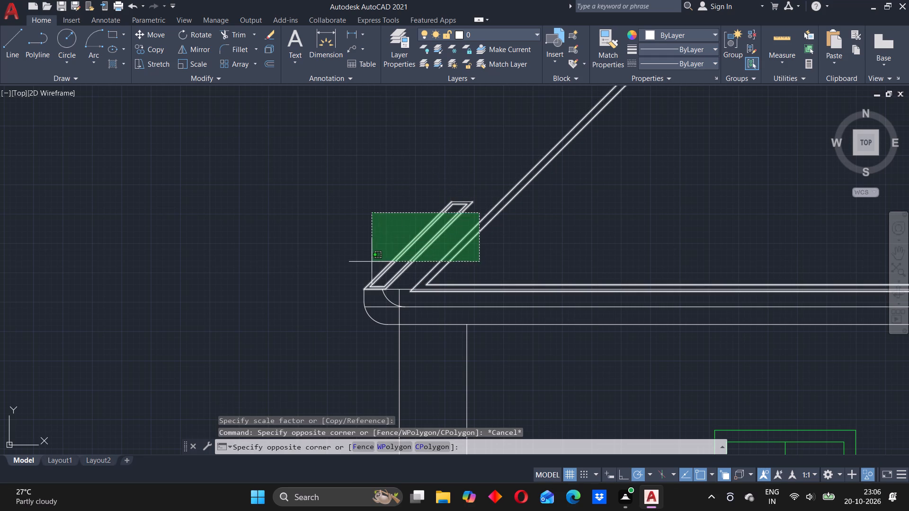
click(426, 217)
scroll(446, 222, up, 3)
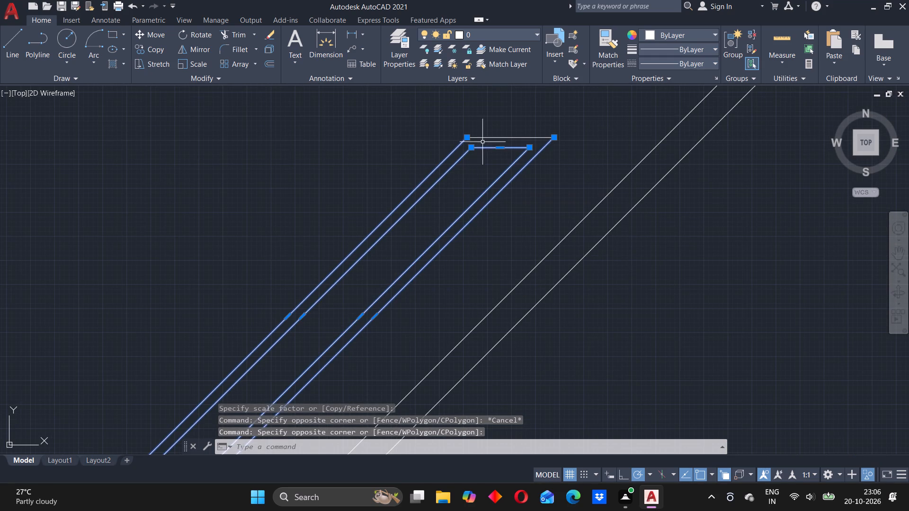
click(486, 138)
scroll(429, 225, down, 2)
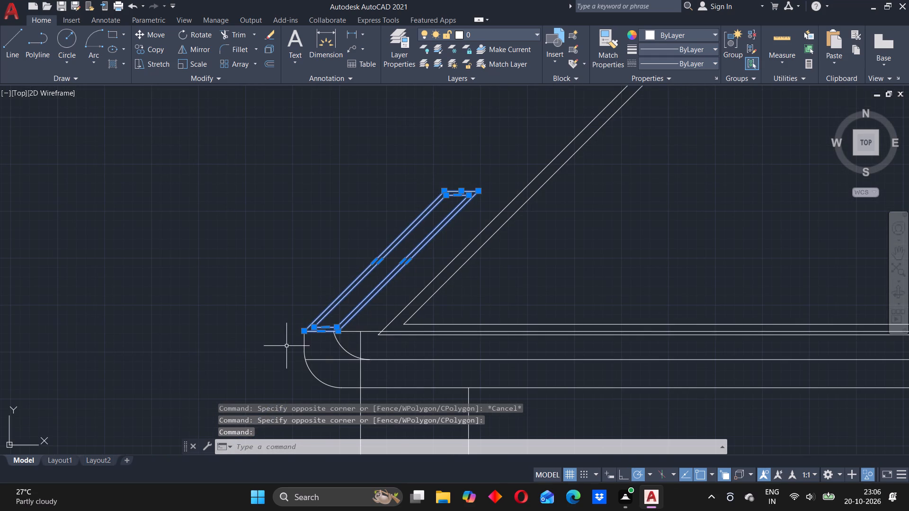
scroll(292, 342, up, 2)
text(SC)
key(Return)
scroll(310, 326, up, 2)
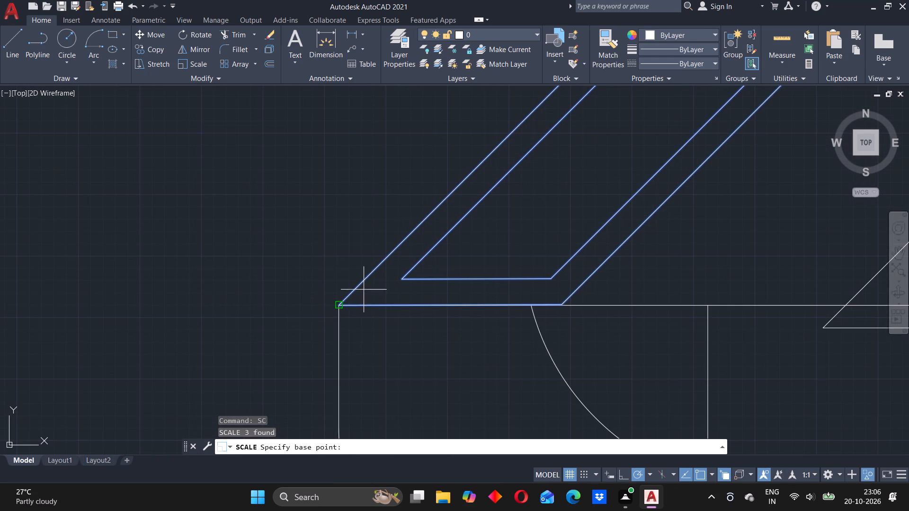
click(339, 305)
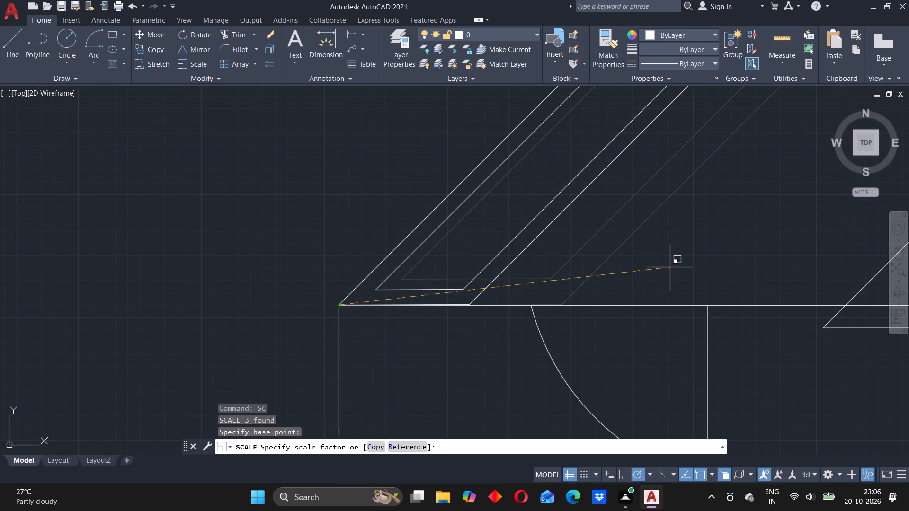
middle_drag(671, 265, 337, 279)
scroll(336, 266, down, 3)
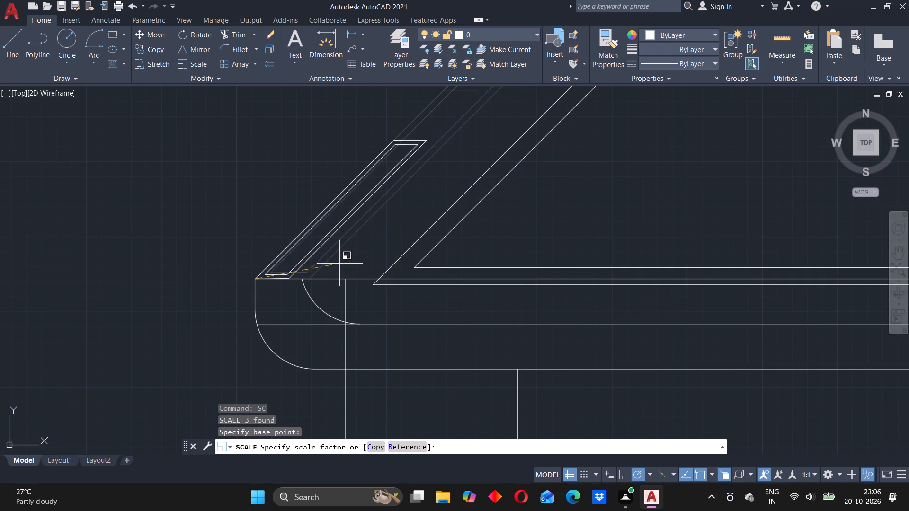
click(544, 179)
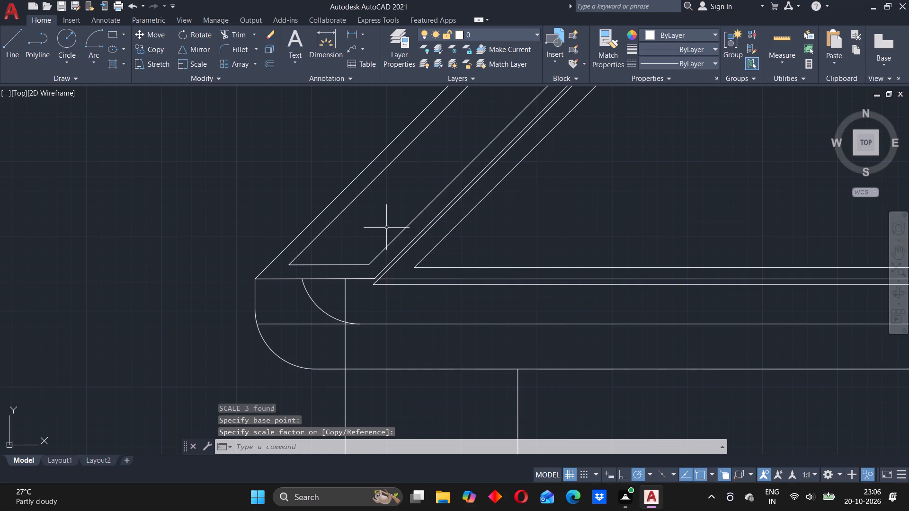
Scale the main gable's inner and outer outlines very slightly about the point where its left slope crosses the eaves' top line.
scroll(384, 229, down, 4)
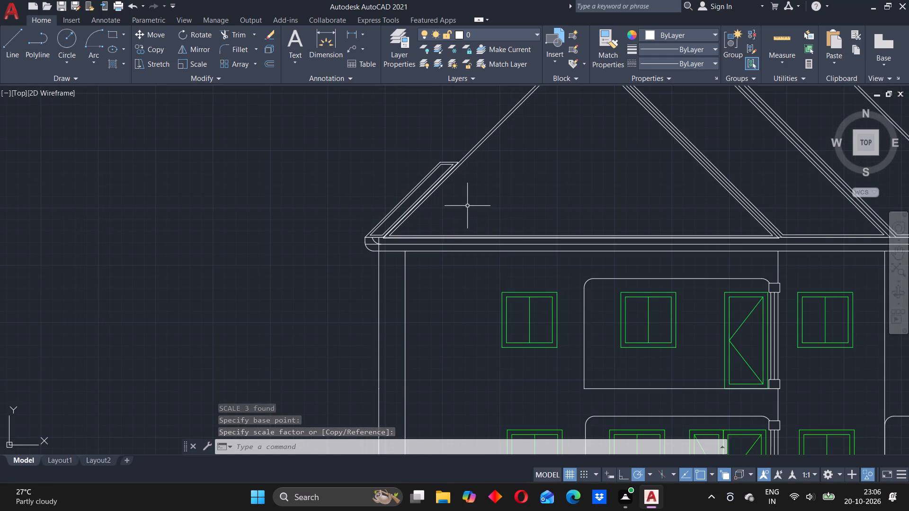
middle_drag(466, 206, 379, 223)
scroll(305, 244, up, 2)
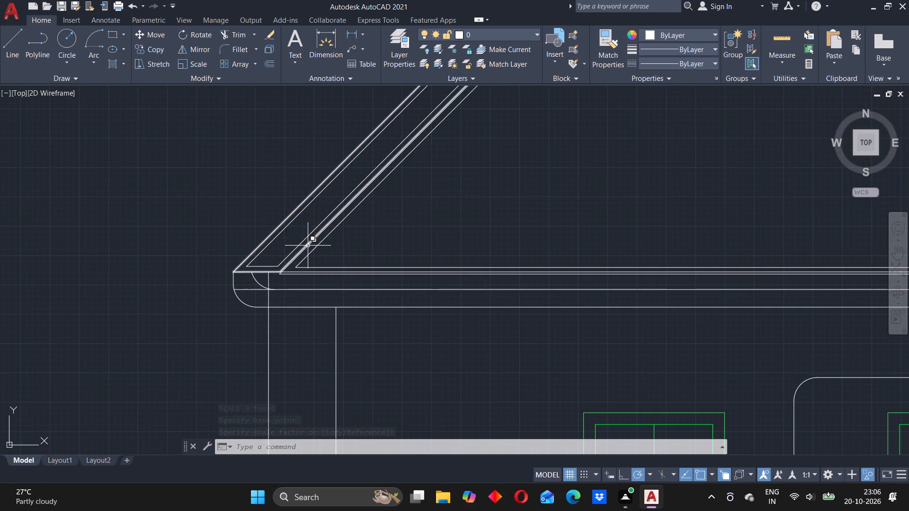
scroll(310, 254, up, 3)
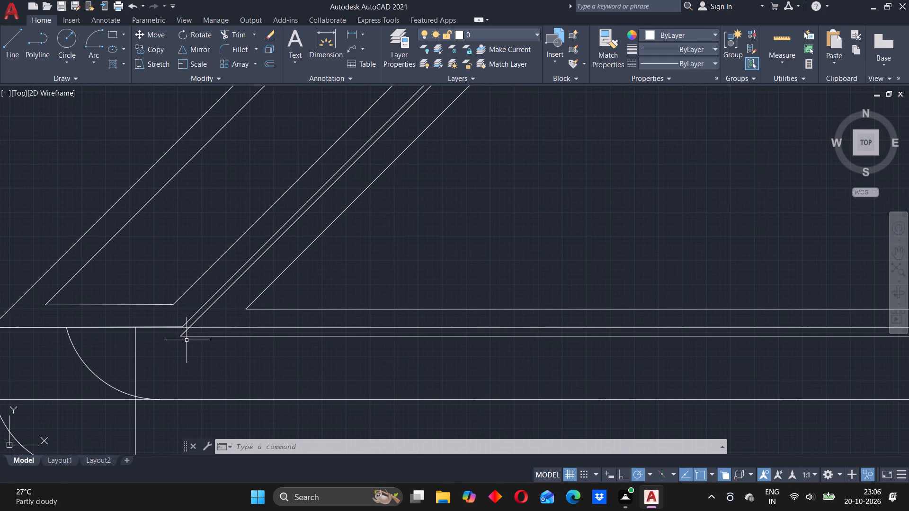
click(190, 336)
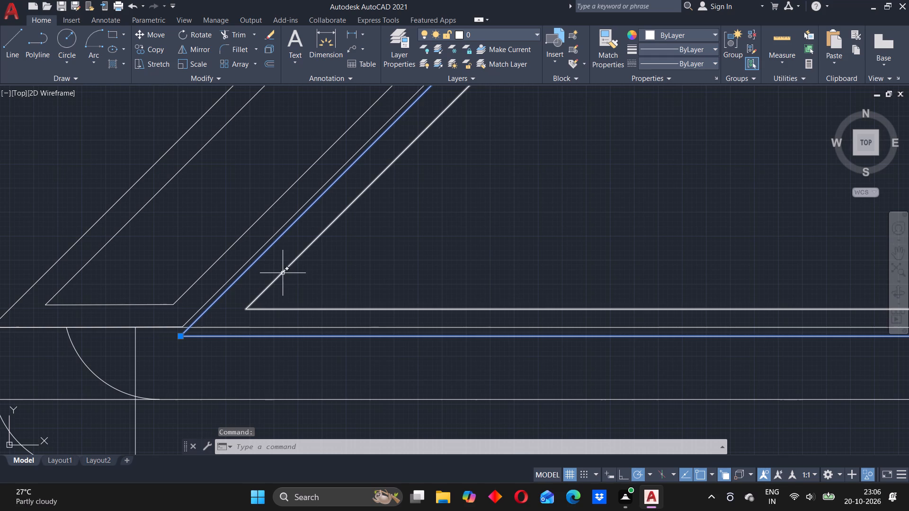
click(280, 276)
scroll(396, 229, down, 3)
middle_drag(583, 130, 439, 272)
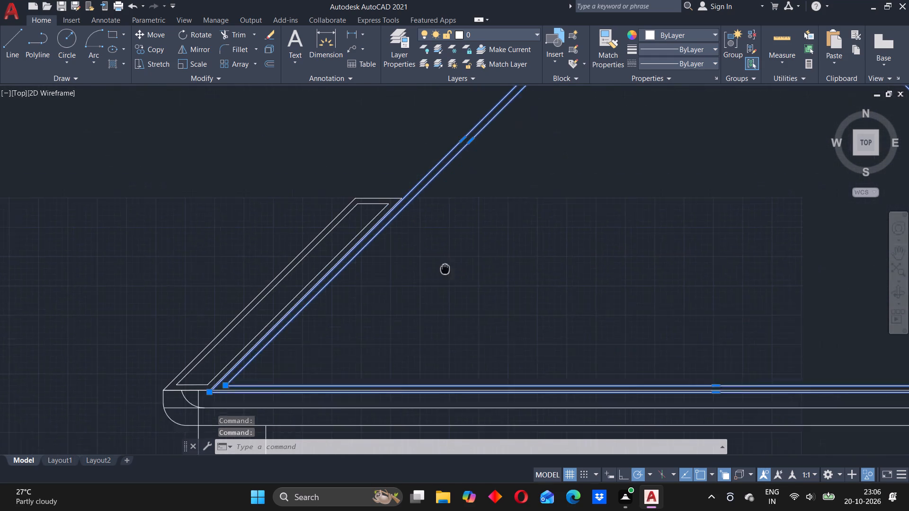
middle_drag(439, 272, 429, 276)
scroll(434, 260, down, 4)
scroll(442, 276, up, 3)
middle_drag(534, 216, 437, 231)
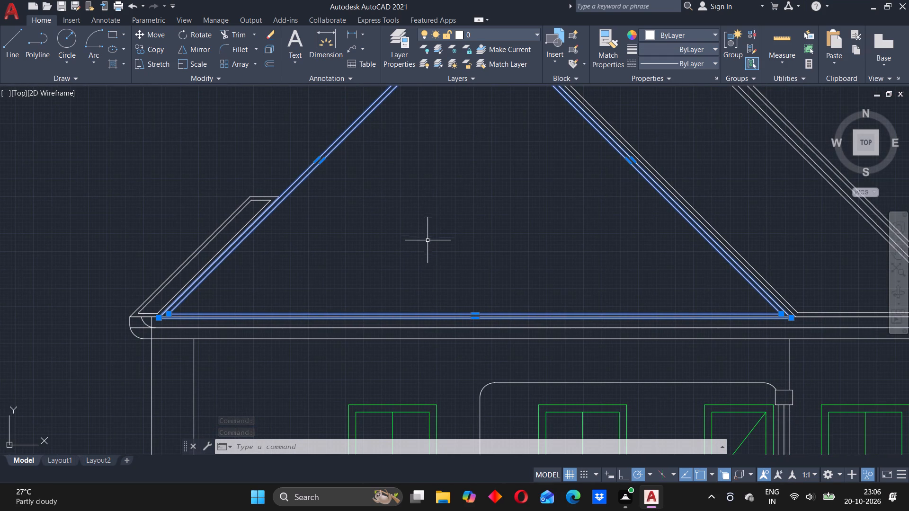
middle_drag(282, 281, 380, 198)
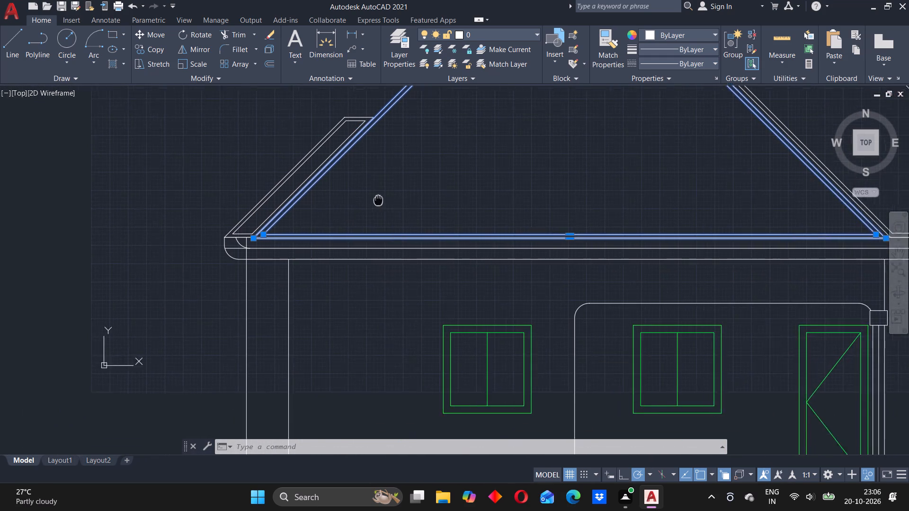
middle_drag(380, 198, 387, 192)
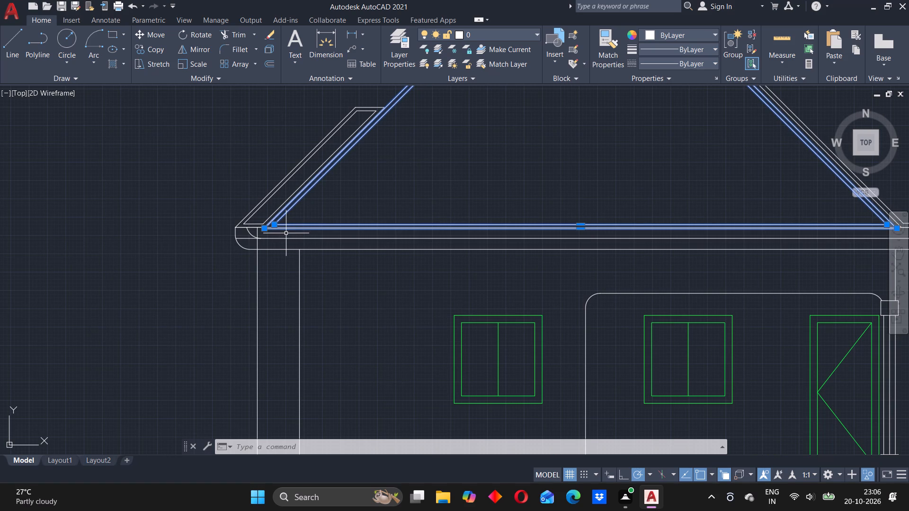
key(m)
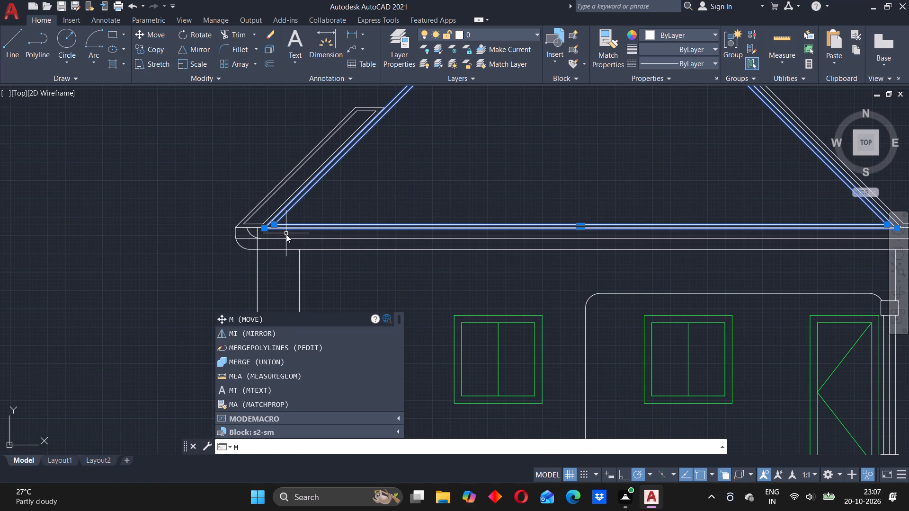
key(BackSpace)
text(SC)
key(Return)
scroll(267, 231, up, 3)
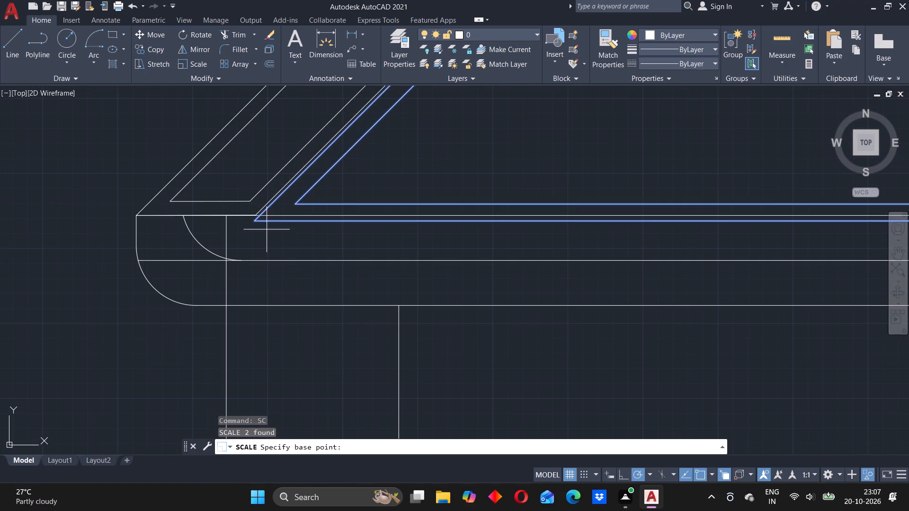
scroll(259, 220, up, 3)
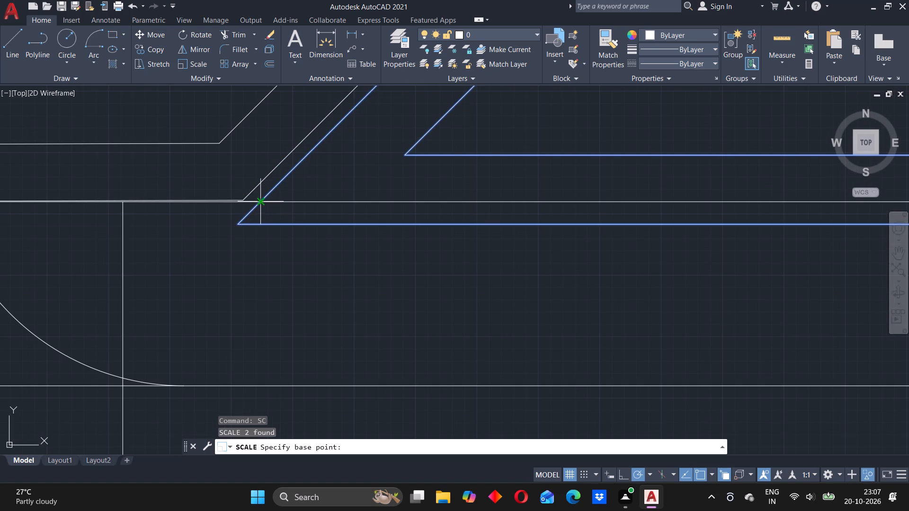
click(260, 204)
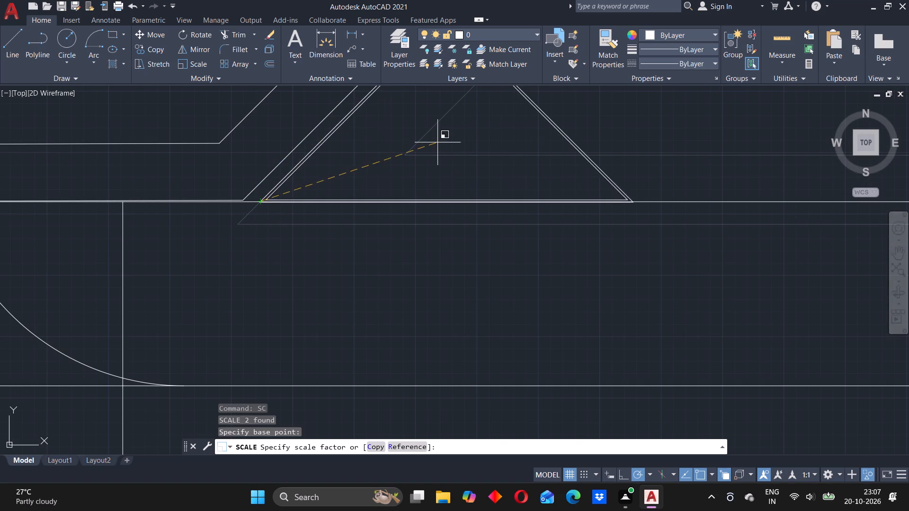
scroll(439, 141, down, 4)
middle_drag(607, 107, 247, 229)
scroll(256, 220, down, 3)
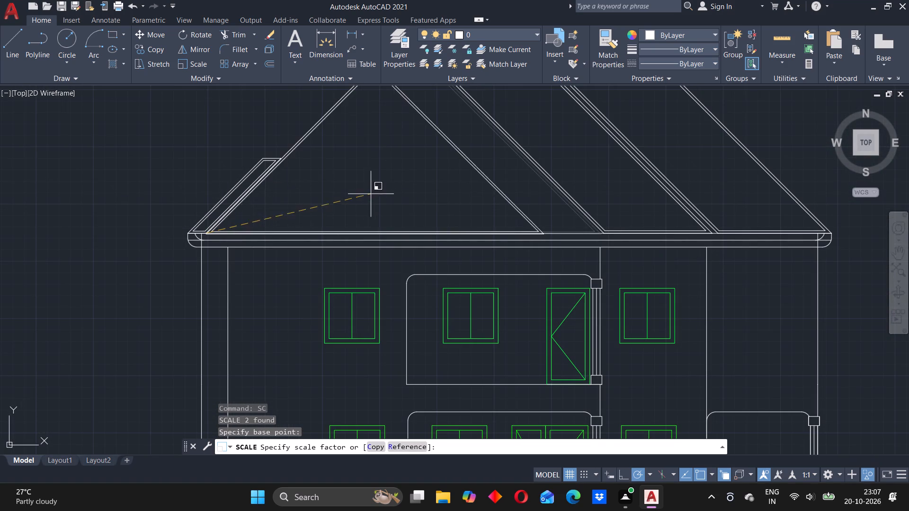
click(398, 187)
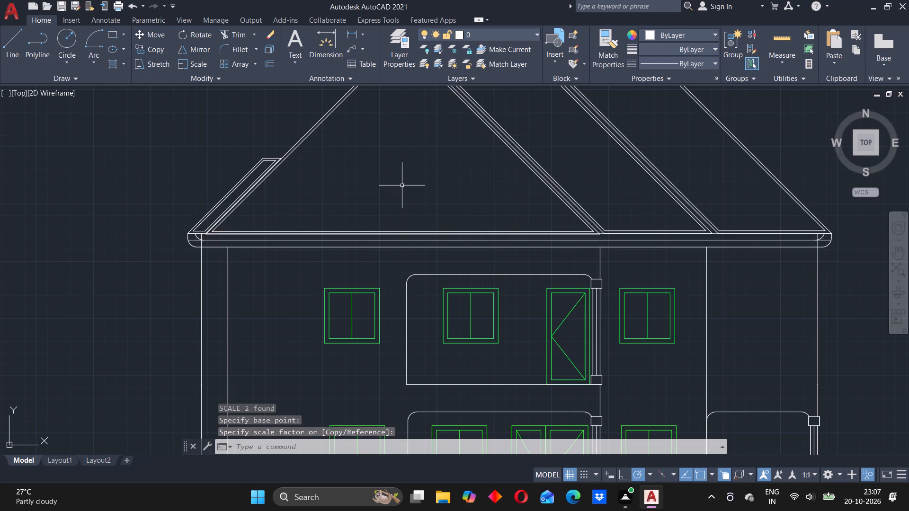
Trim the outer wall line inside the eaves and the middle eaves line's overrun past the inner arc at the eaves' left end.
scroll(402, 185, down, 2)
scroll(384, 187, up, 2)
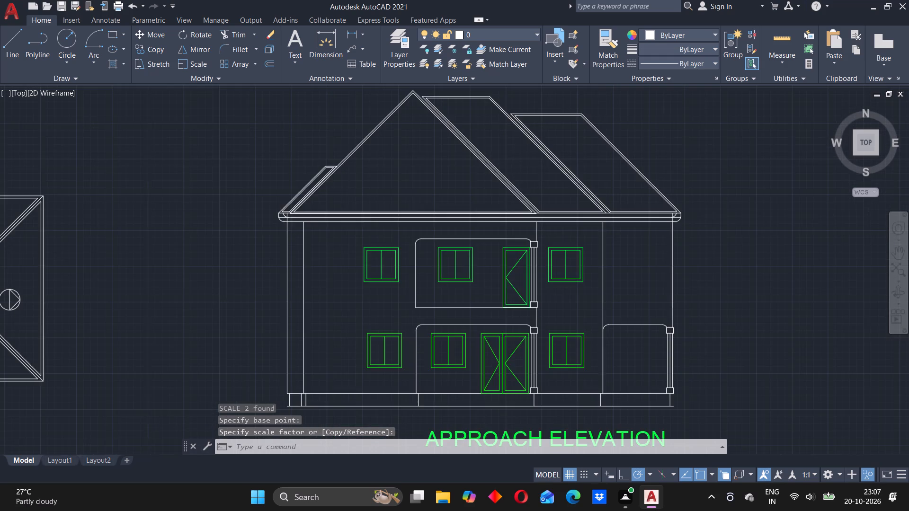
scroll(289, 210, up, 1)
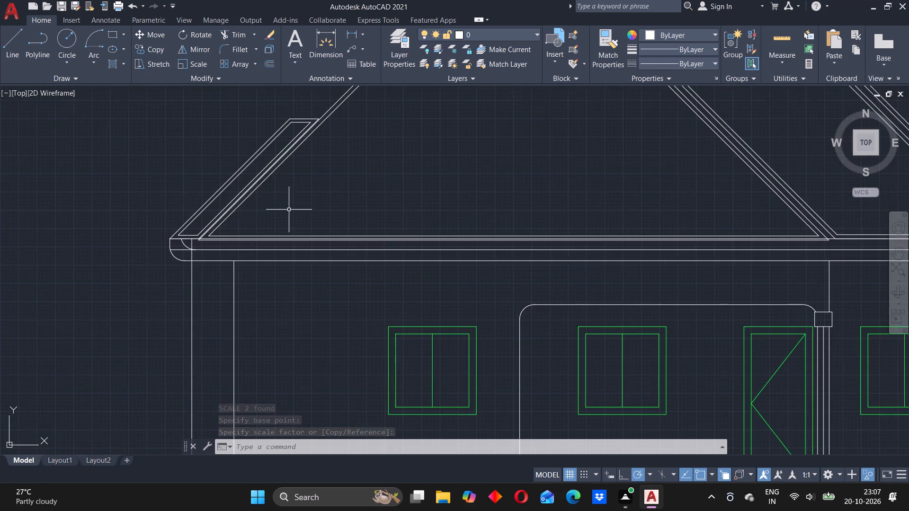
scroll(270, 208, up, 1)
middle_drag(270, 208, 361, 167)
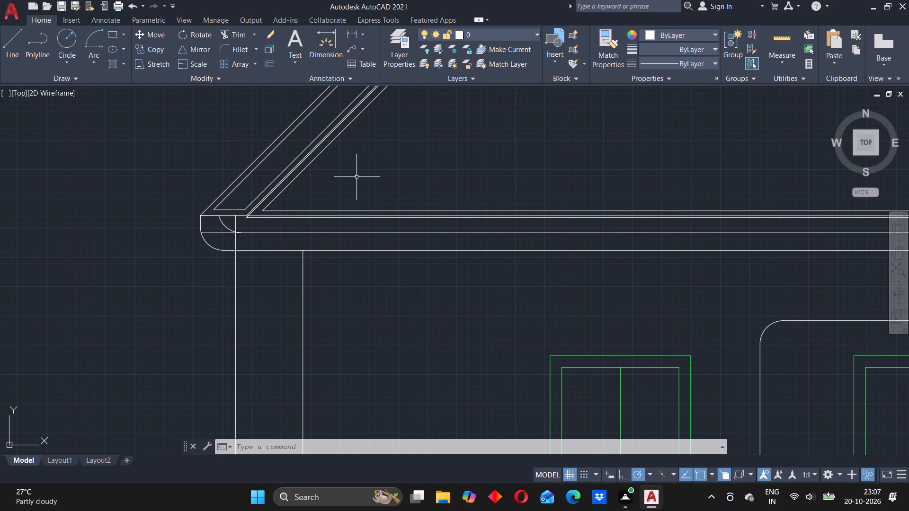
scroll(233, 239, up, 2)
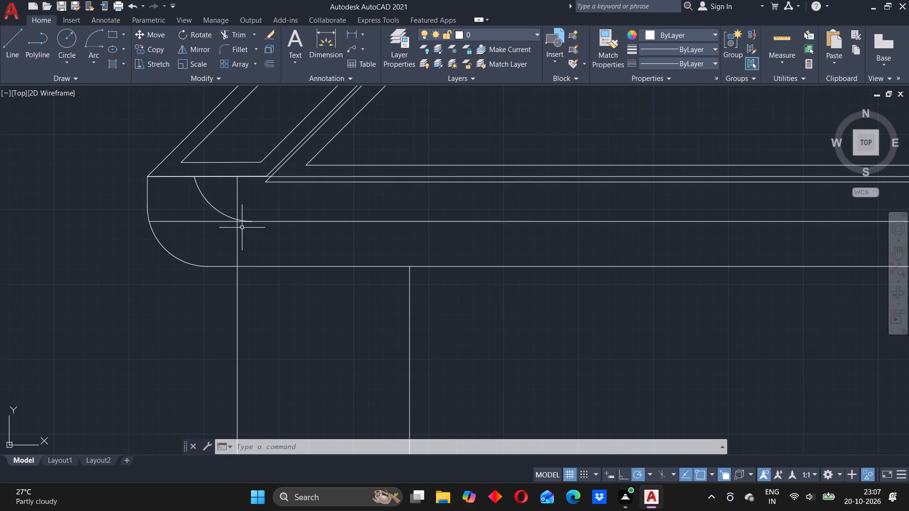
key(t)
key(r)
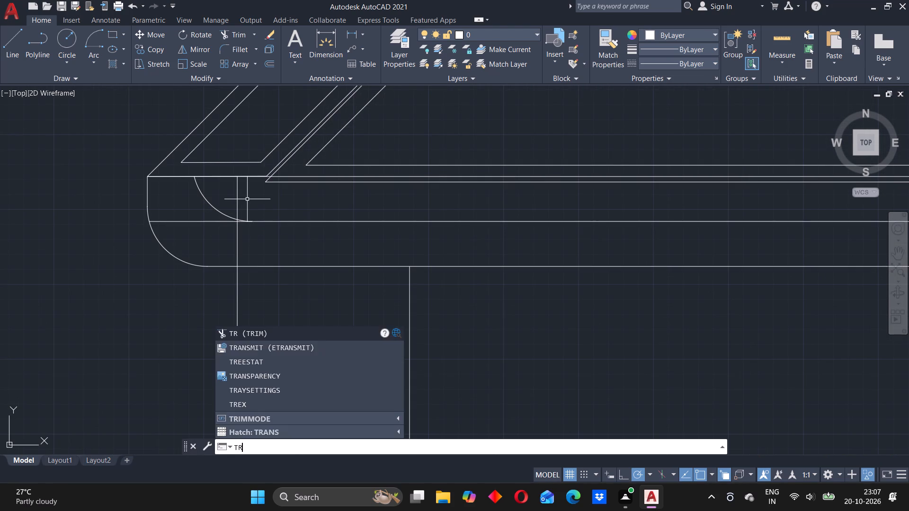
key(Return)
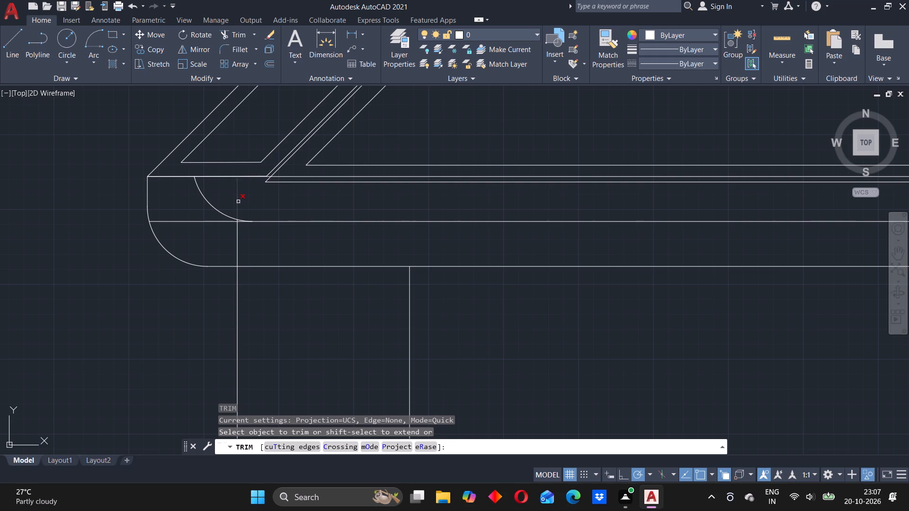
click(238, 202)
scroll(235, 238, up, 4)
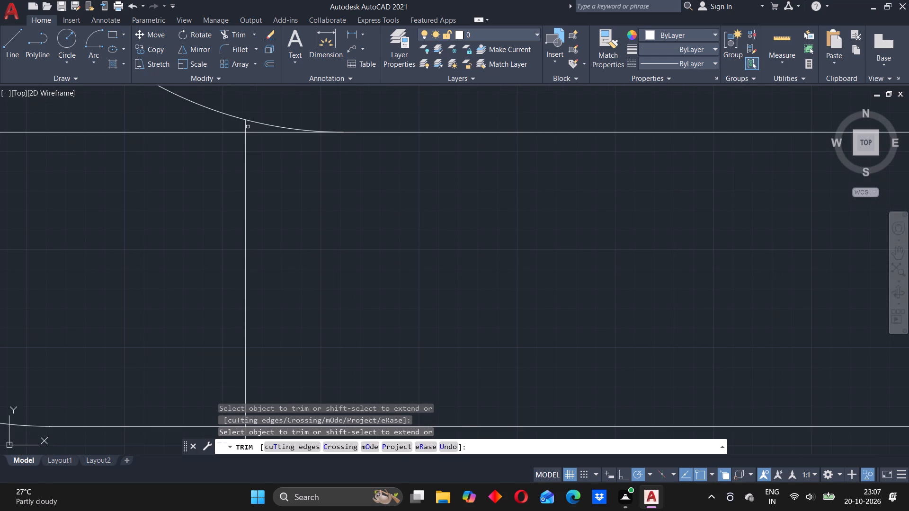
click(248, 127)
click(241, 127)
click(246, 171)
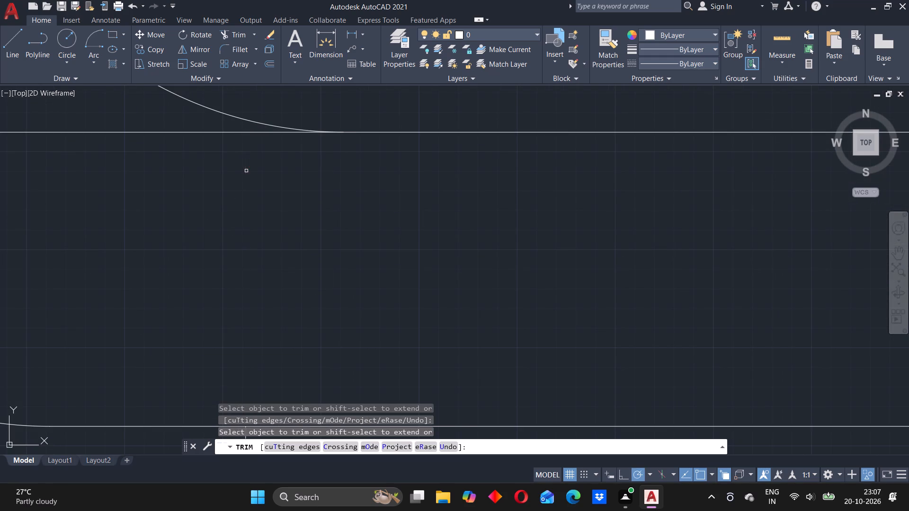
scroll(320, 211, down, 6)
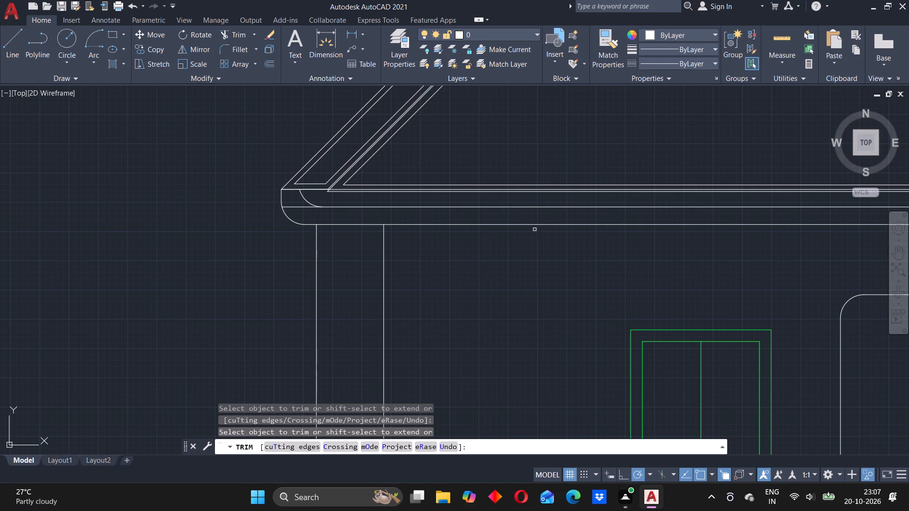
click(296, 207)
Trim the outer wall line inside the eaves and the middle eaves line's overrun past the inner arc at the eaves' right end.
scroll(353, 203, down, 4)
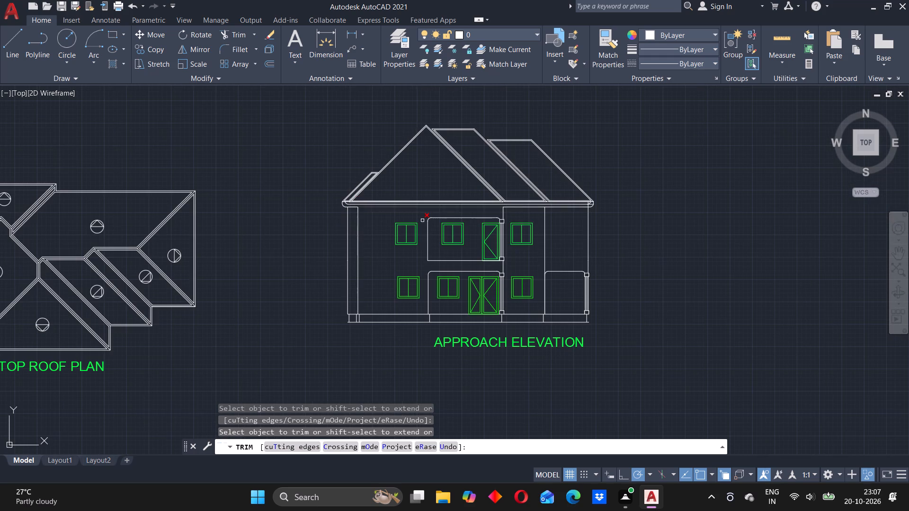
middle_drag(544, 222, 383, 253)
scroll(412, 235, up, 3)
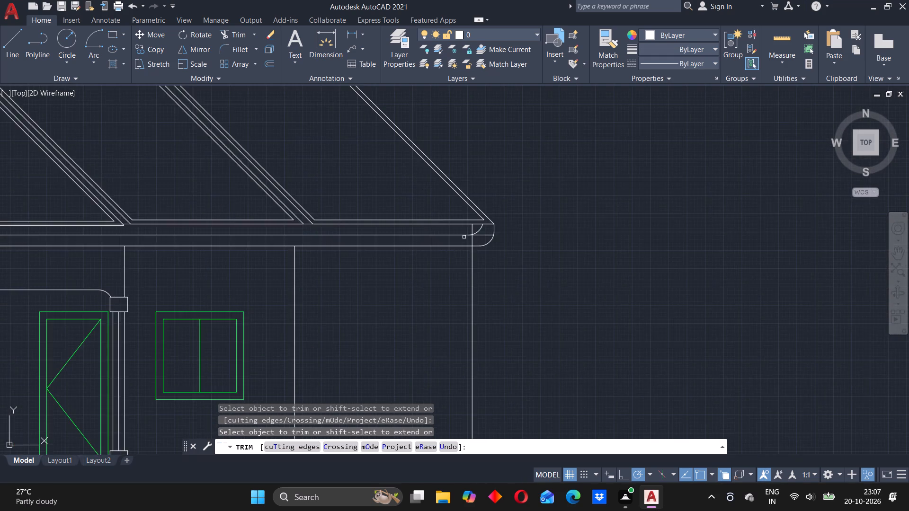
scroll(467, 238, up, 3)
click(488, 199)
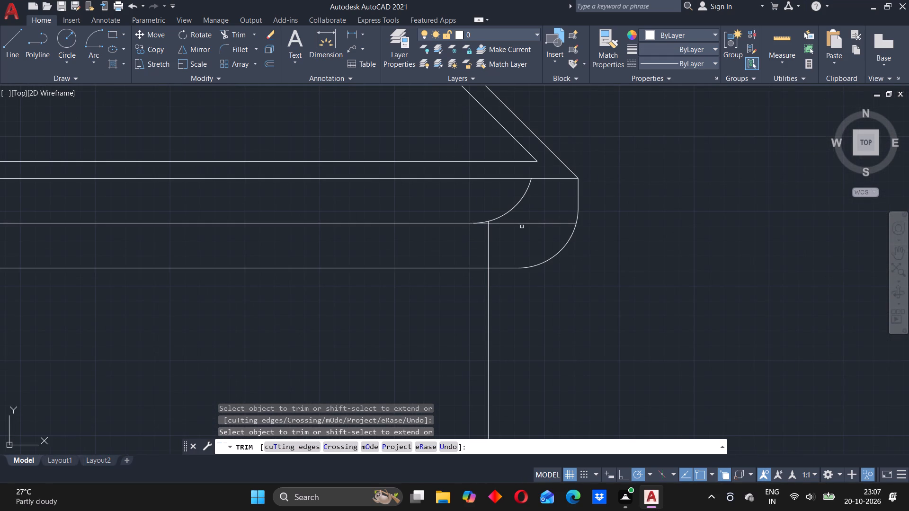
click(525, 224)
scroll(498, 235, up, 4)
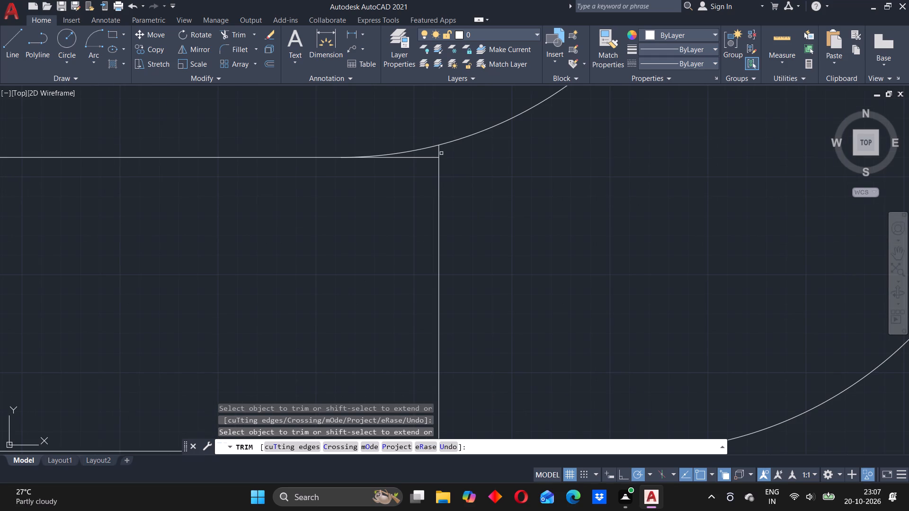
click(438, 154)
click(428, 158)
click(437, 187)
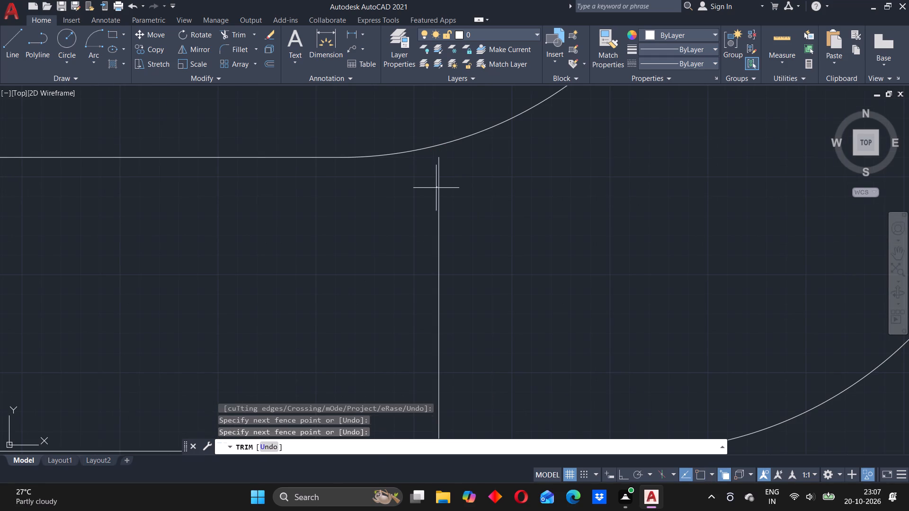
click(462, 216)
scroll(381, 249, down, 4)
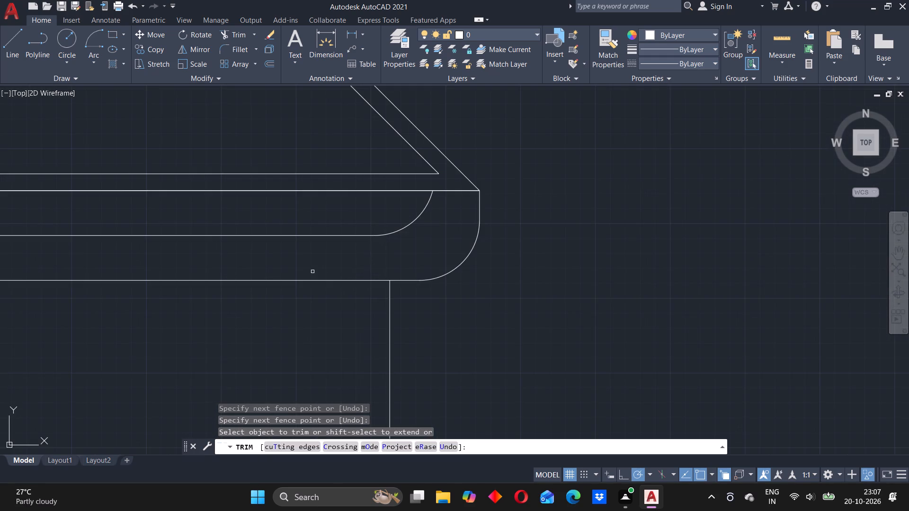
middle_drag(312, 272, 515, 258)
scroll(560, 246, down, 2)
middle_drag(441, 246, 582, 245)
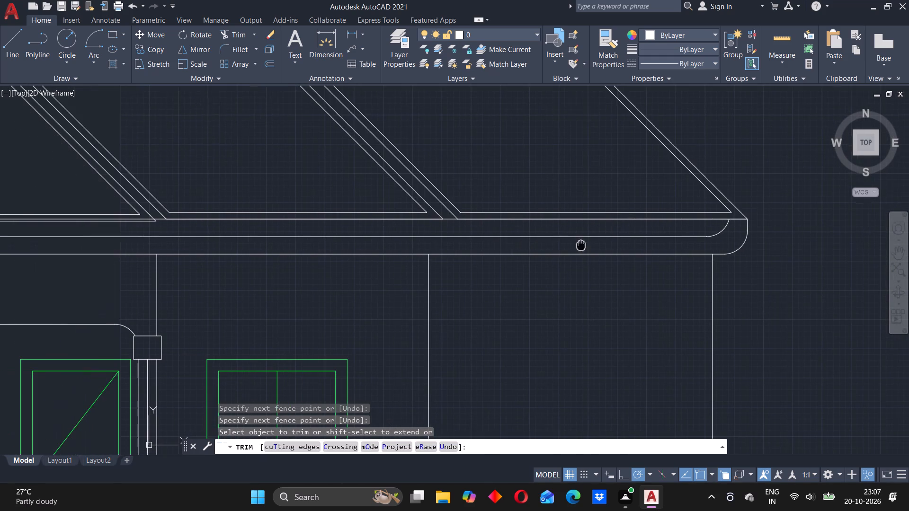
middle_drag(582, 245, 582, 245)
scroll(366, 213, down, 3)
middle_drag(272, 173, 382, 177)
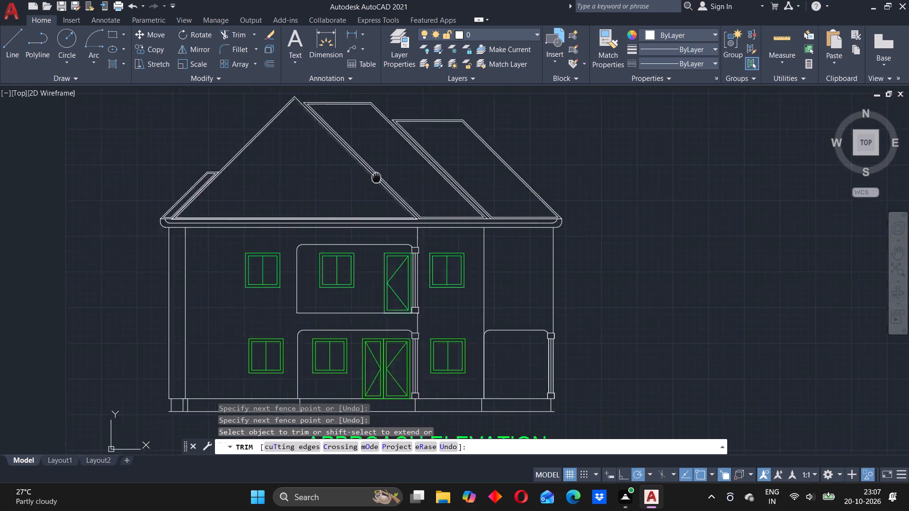
middle_drag(382, 177, 485, 190)
key(Escape)
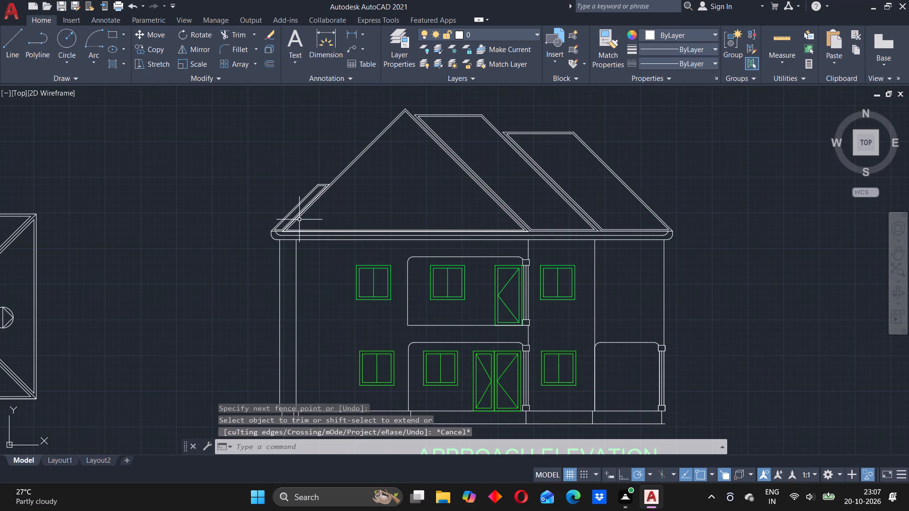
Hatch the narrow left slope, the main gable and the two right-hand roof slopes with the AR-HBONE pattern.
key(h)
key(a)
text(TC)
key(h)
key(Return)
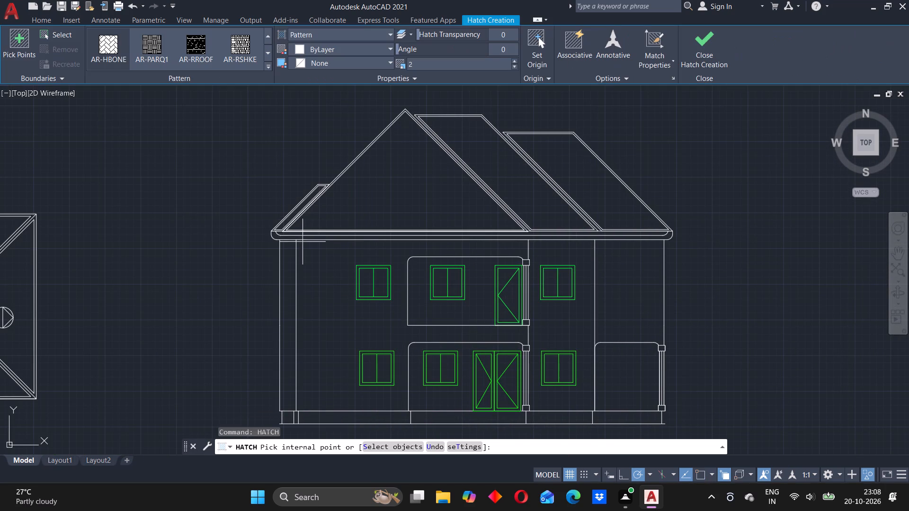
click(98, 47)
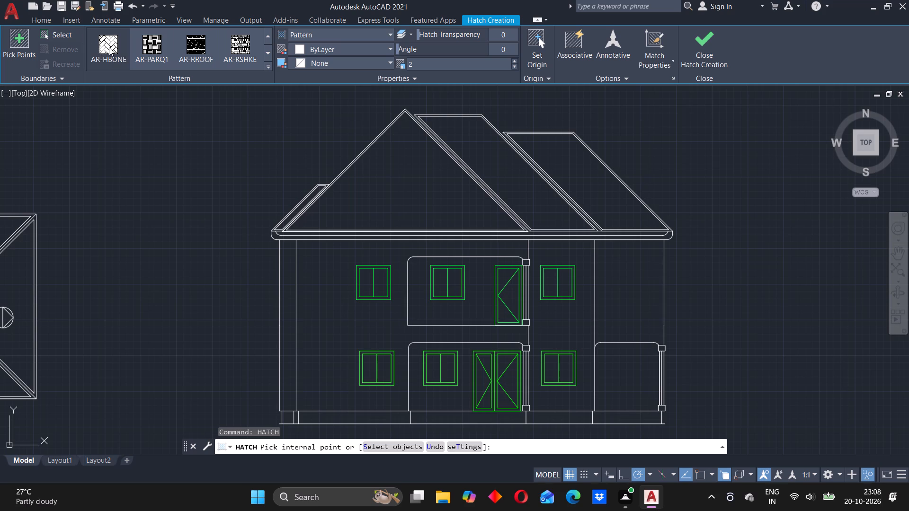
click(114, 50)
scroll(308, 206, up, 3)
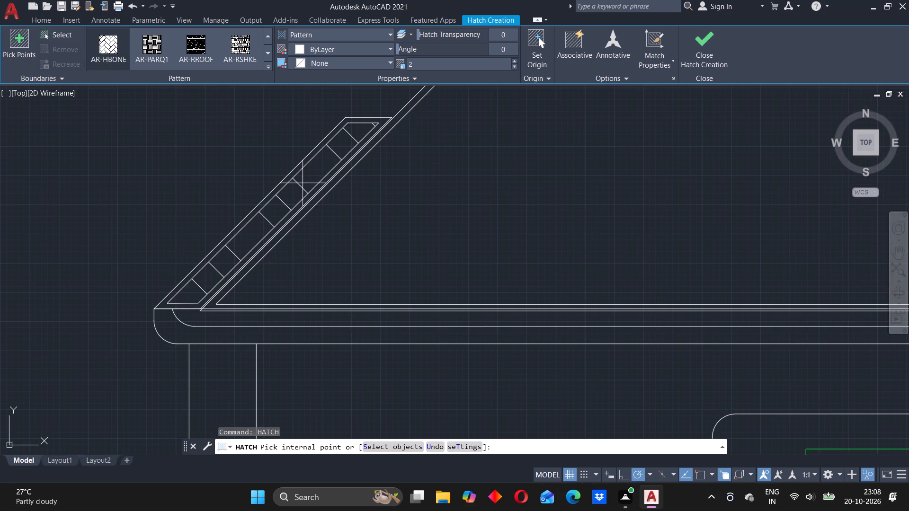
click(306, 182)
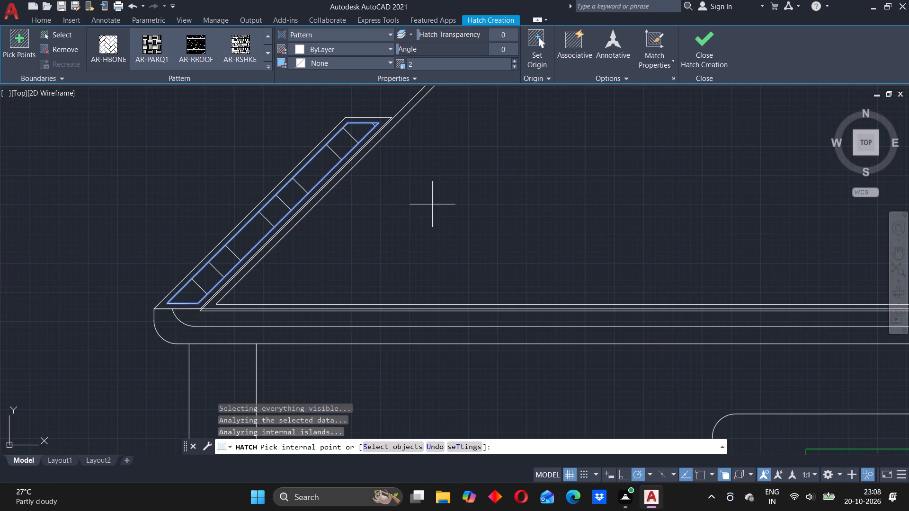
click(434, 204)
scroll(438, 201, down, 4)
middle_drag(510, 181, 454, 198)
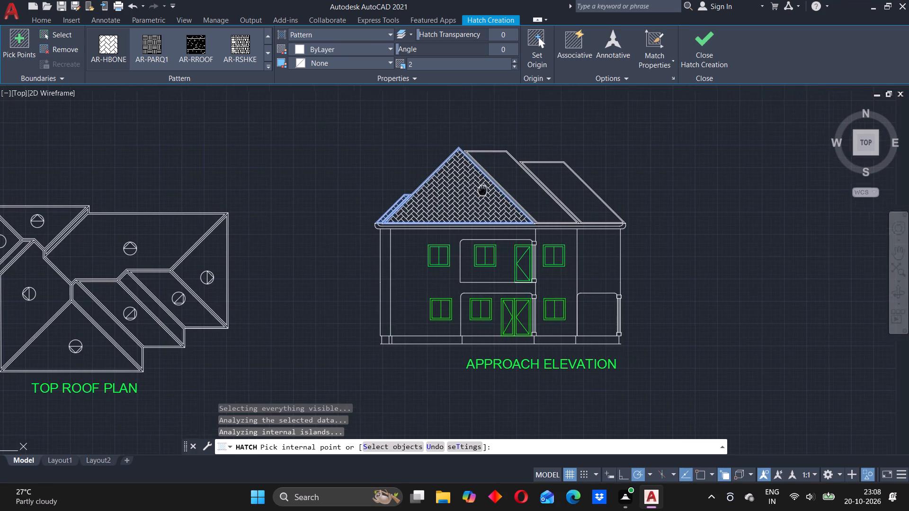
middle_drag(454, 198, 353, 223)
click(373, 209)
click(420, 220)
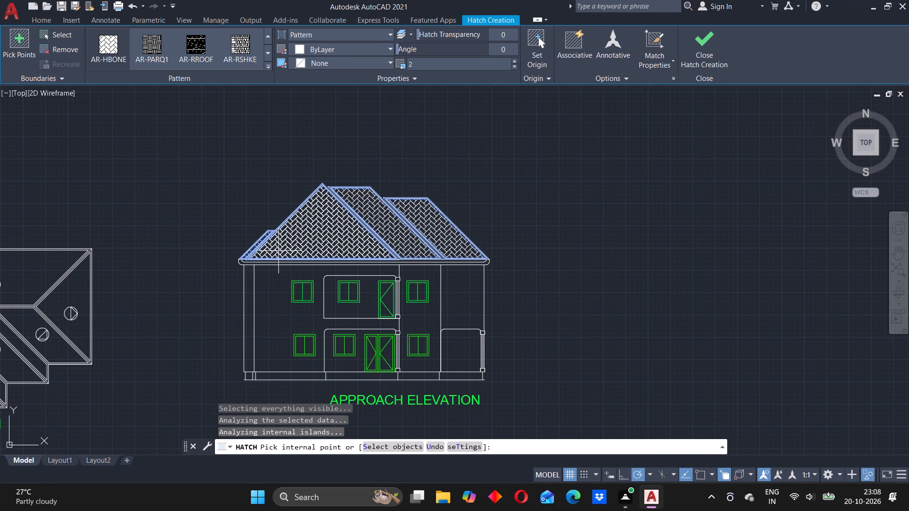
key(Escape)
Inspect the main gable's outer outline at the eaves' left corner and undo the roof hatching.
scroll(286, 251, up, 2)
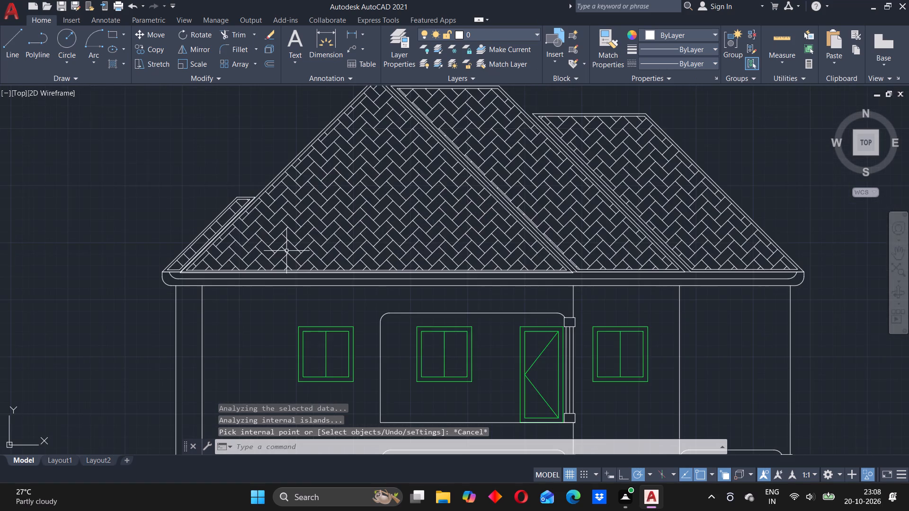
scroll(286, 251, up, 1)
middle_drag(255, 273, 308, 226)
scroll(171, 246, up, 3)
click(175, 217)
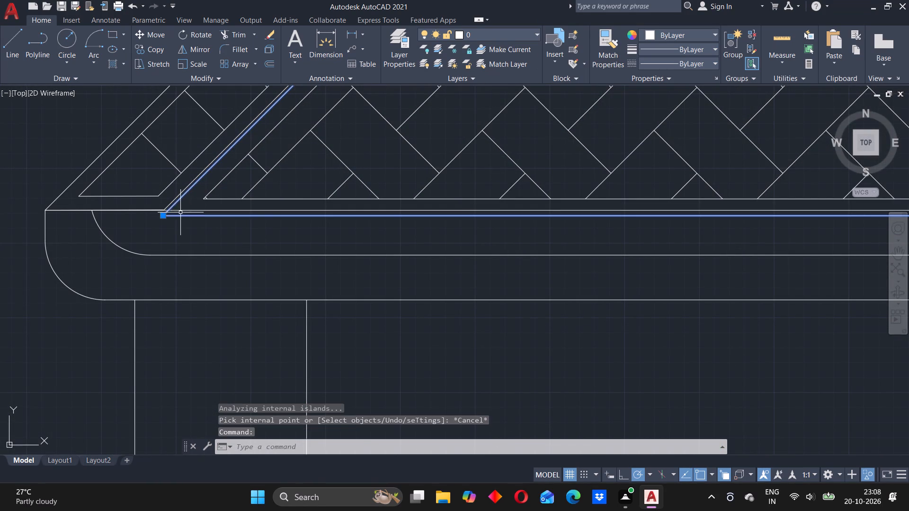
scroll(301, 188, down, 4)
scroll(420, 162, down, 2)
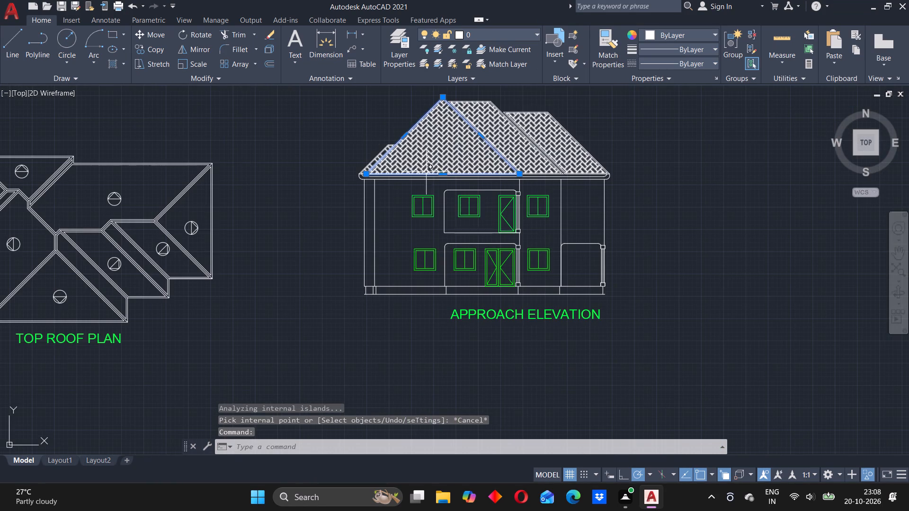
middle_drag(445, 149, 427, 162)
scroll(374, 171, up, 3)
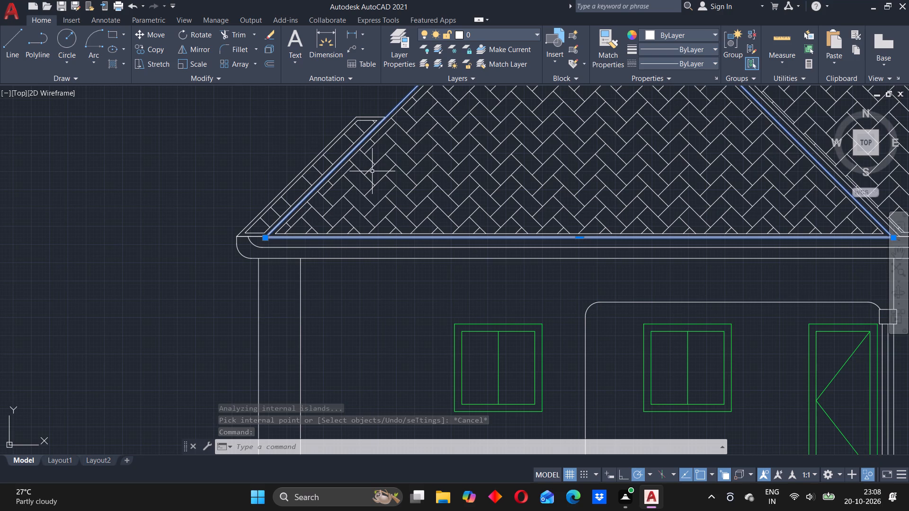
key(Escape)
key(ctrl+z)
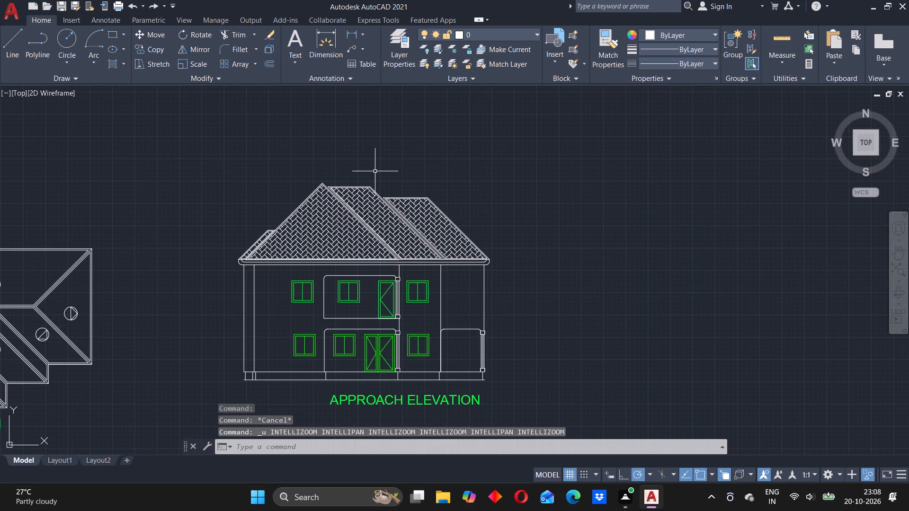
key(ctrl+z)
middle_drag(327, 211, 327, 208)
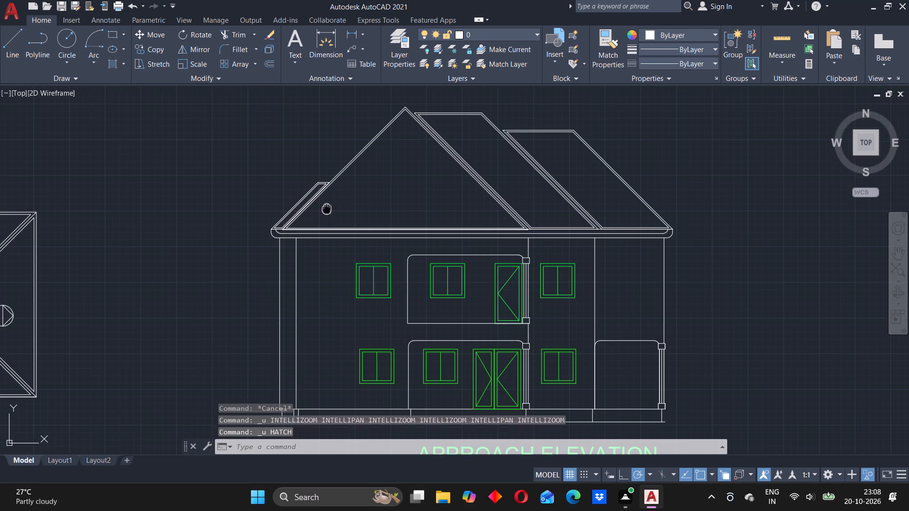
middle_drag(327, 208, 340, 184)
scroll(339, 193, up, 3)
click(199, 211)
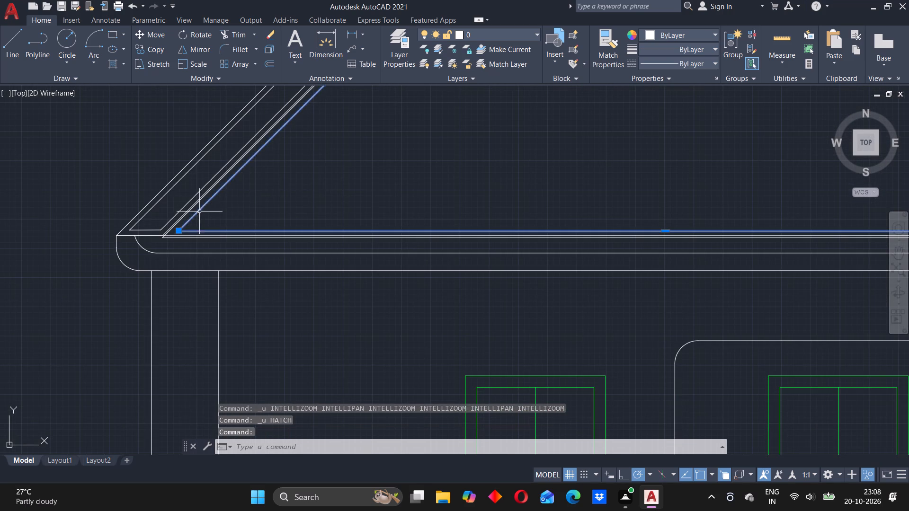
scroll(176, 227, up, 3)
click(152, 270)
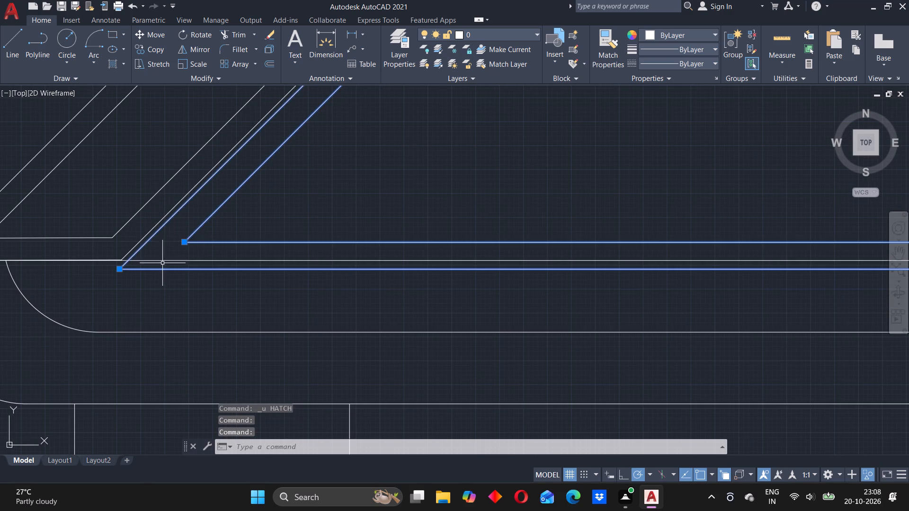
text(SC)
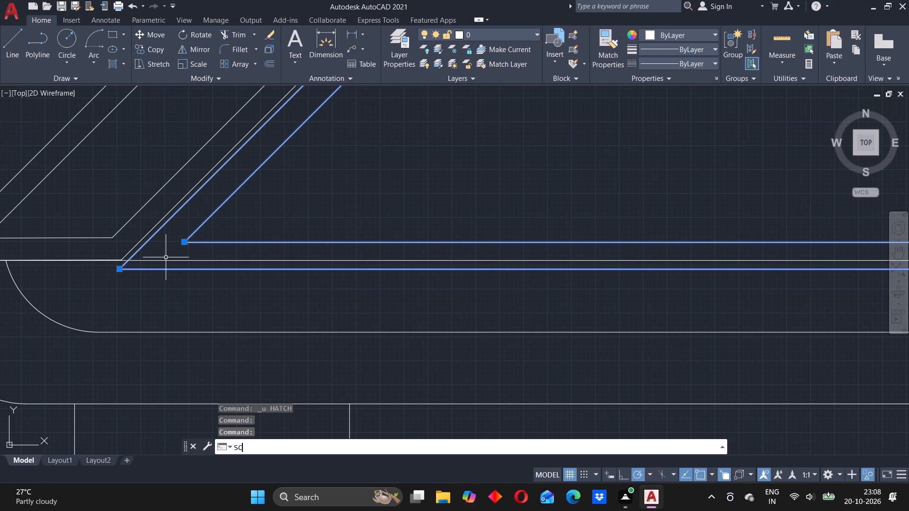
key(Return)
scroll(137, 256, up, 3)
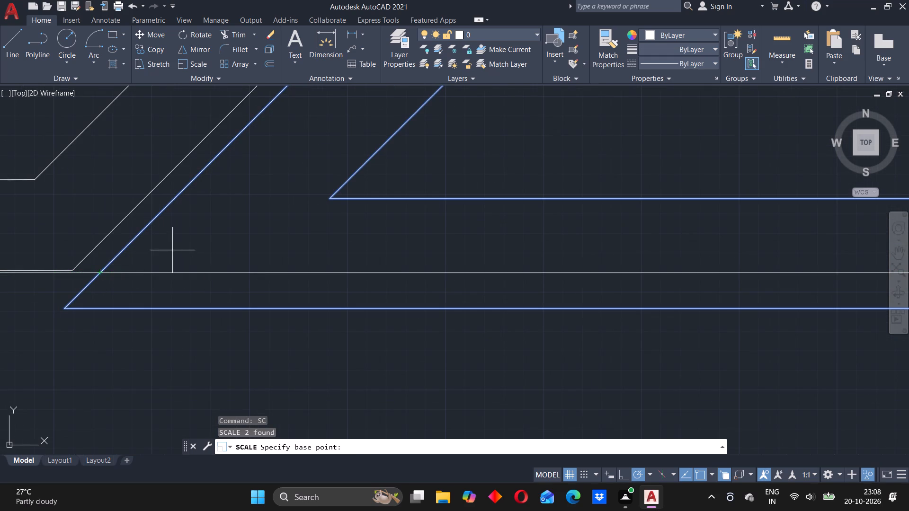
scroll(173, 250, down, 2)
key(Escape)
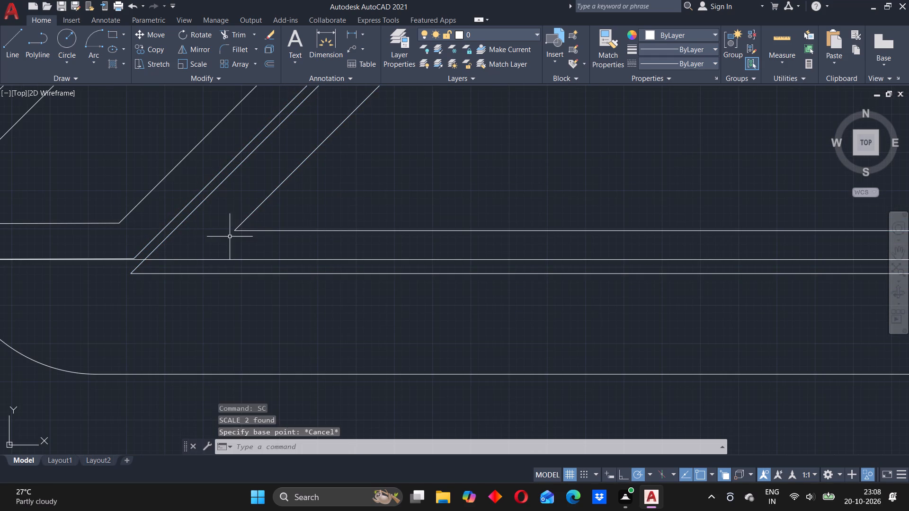
Move the main gable's inner and outer outlines together so the outer one's lower left corner meets the top eaves line.
click(258, 207)
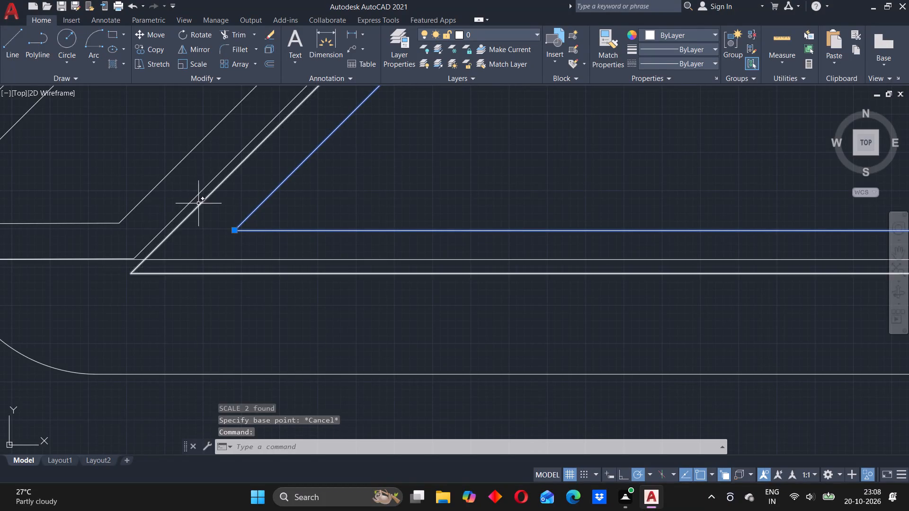
click(198, 203)
key(m)
key(Return)
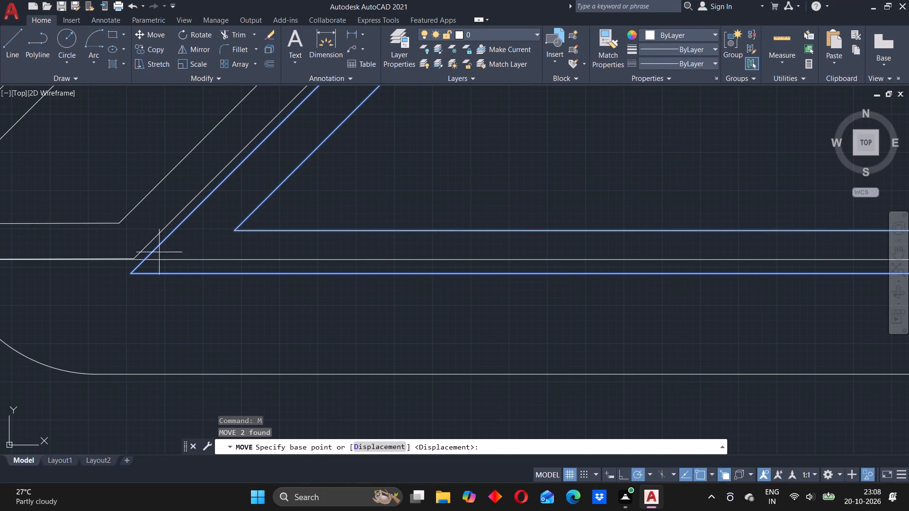
click(130, 270)
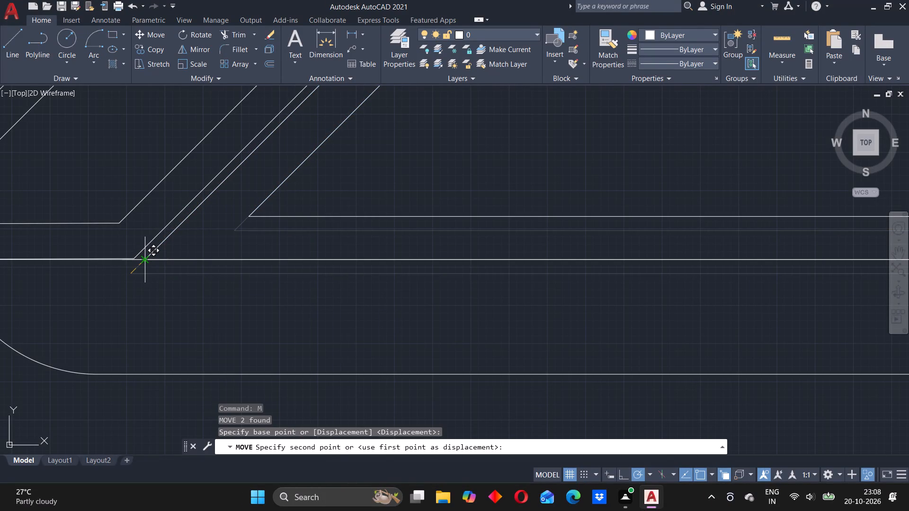
click(144, 259)
Examine the moved gable outlines along the right-hand slope joint, the eaves and the narrow left slope.
scroll(234, 217, down, 3)
scroll(667, 196, down, 4)
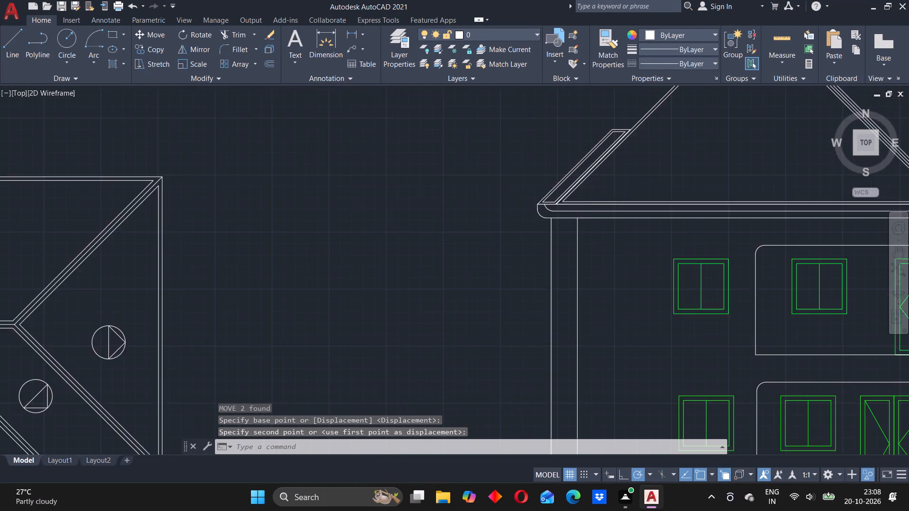
middle_drag(702, 178, 345, 266)
scroll(372, 255, up, 3)
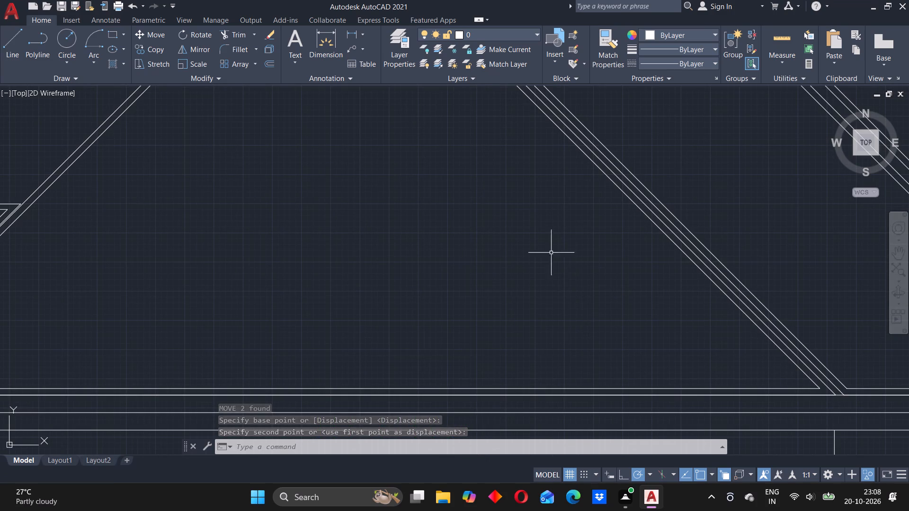
middle_drag(596, 300, 349, 293)
scroll(452, 280, up, 2)
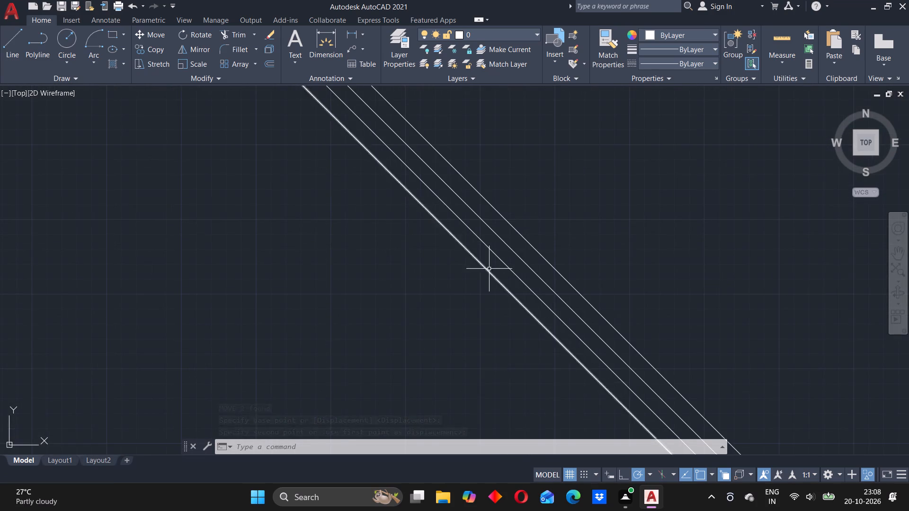
scroll(489, 268, down, 4)
middle_drag(505, 287, 435, 278)
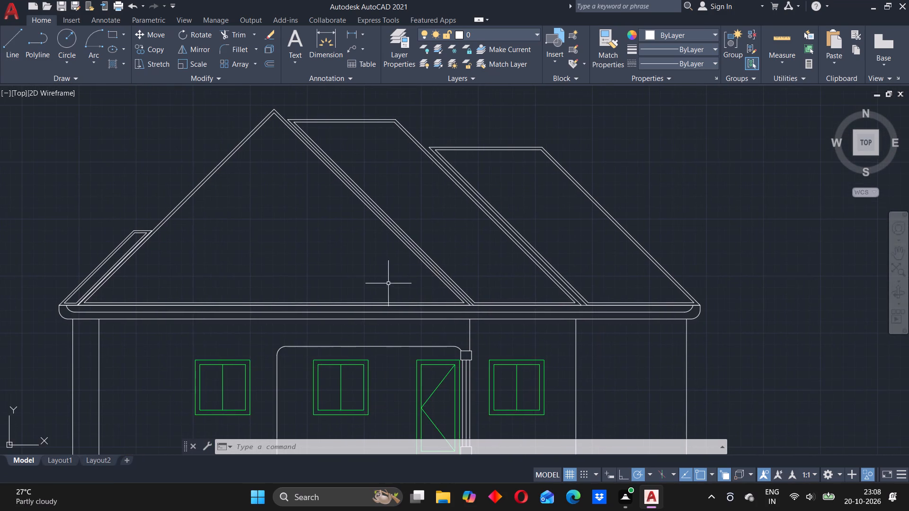
scroll(388, 283, up, 2)
scroll(420, 276, down, 2)
middle_drag(295, 195, 410, 166)
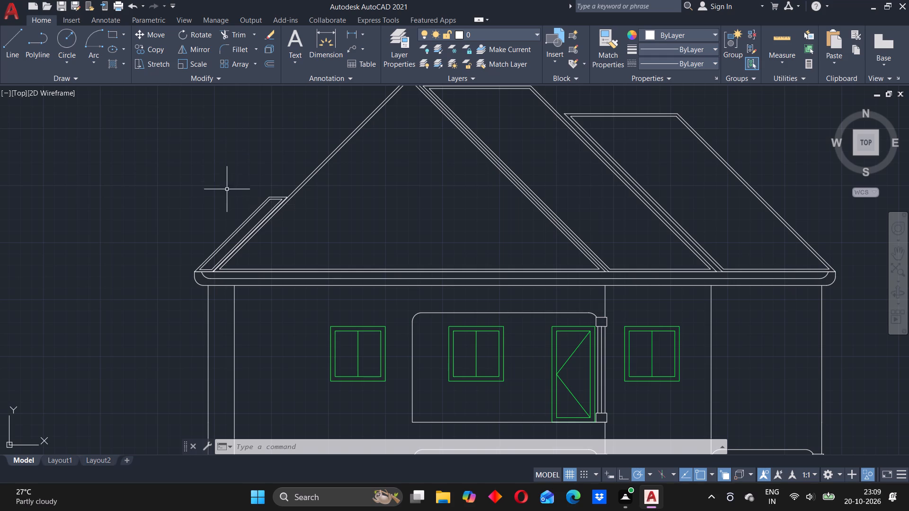
Hatch the narrow left slope, the main gable and the two right-hand roof slopes with the AR-HBONE pattern.
key(h)
key(a)
text(TCH)
key(Return)
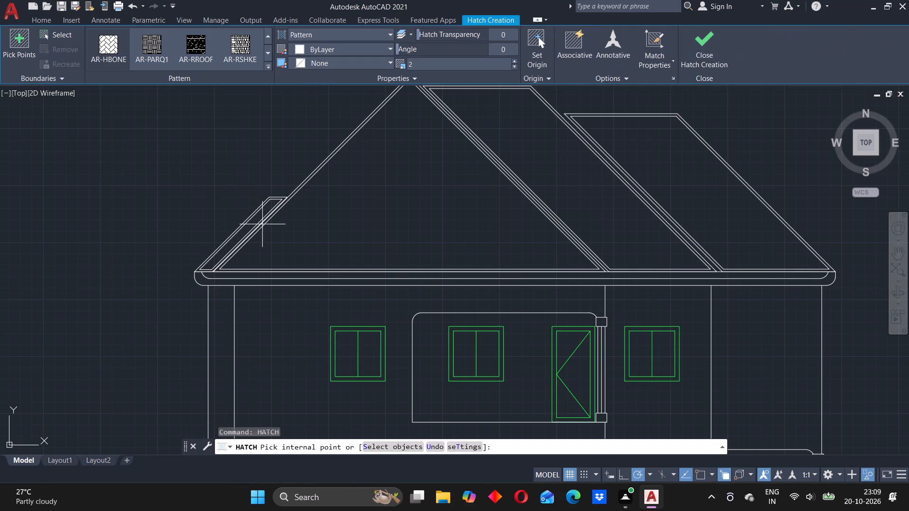
click(113, 53)
click(263, 212)
click(374, 198)
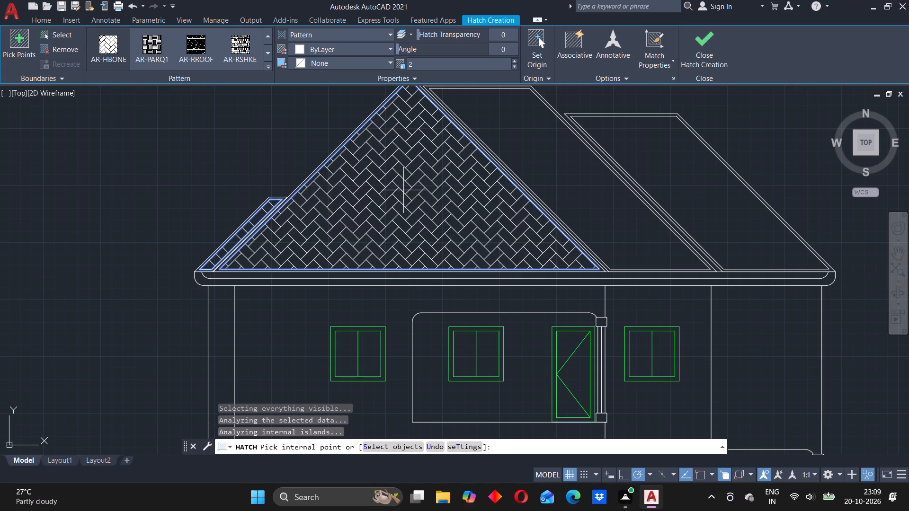
click(557, 171)
click(646, 145)
scroll(514, 197, down, 1)
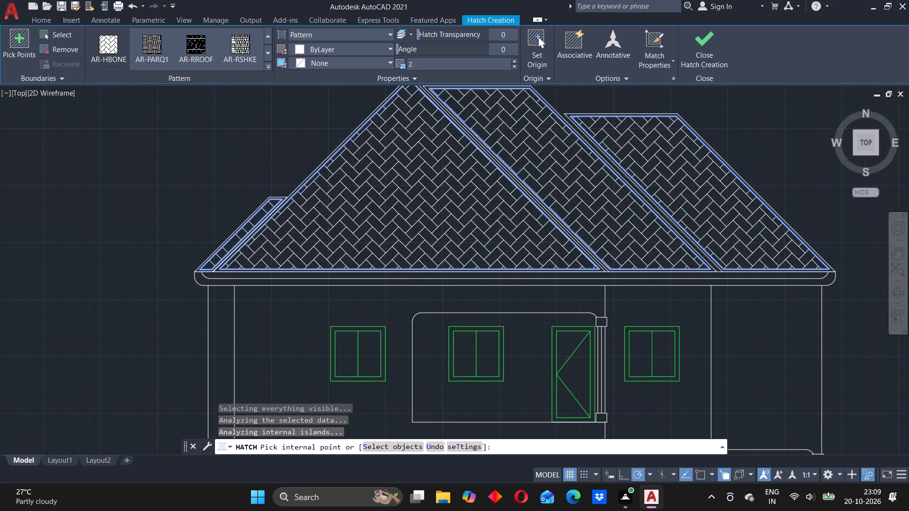
key(Escape)
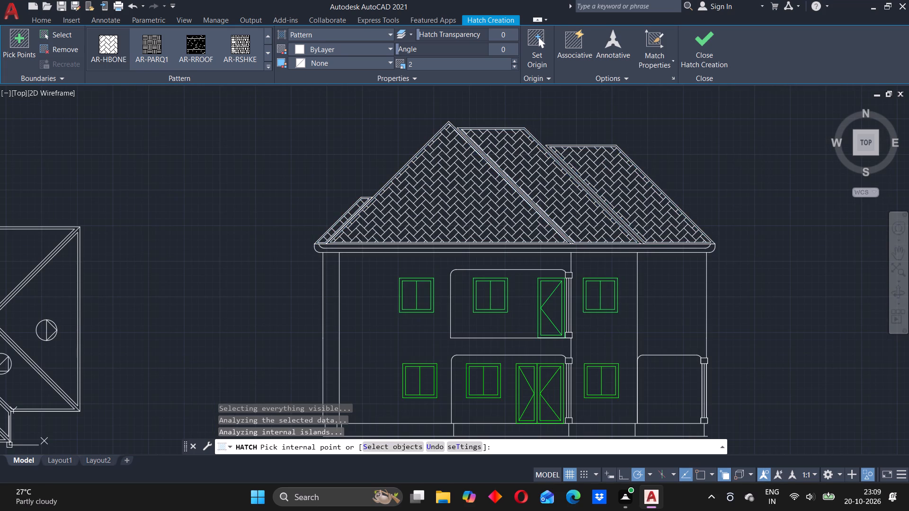
Copy the inner and outer arcs from the eaves' left end to the top of the second wall line from the left.
scroll(340, 246, up, 4)
click(227, 240)
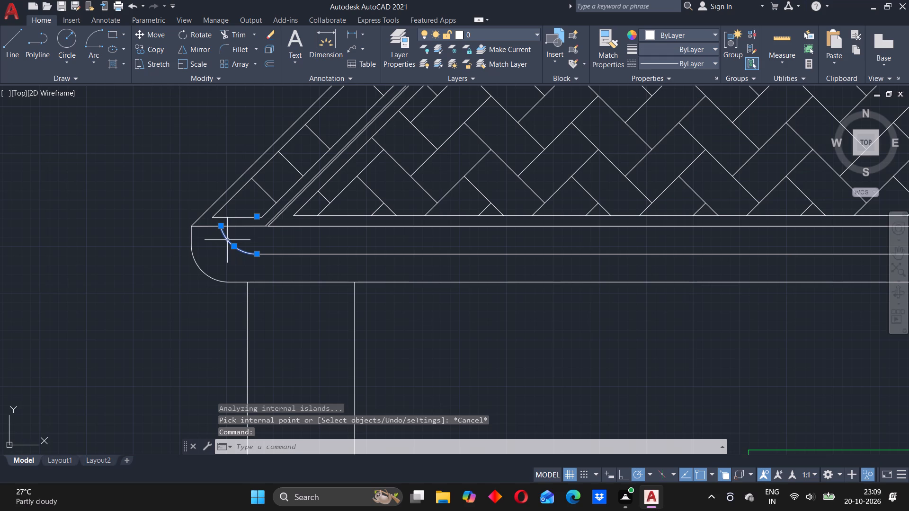
click(204, 275)
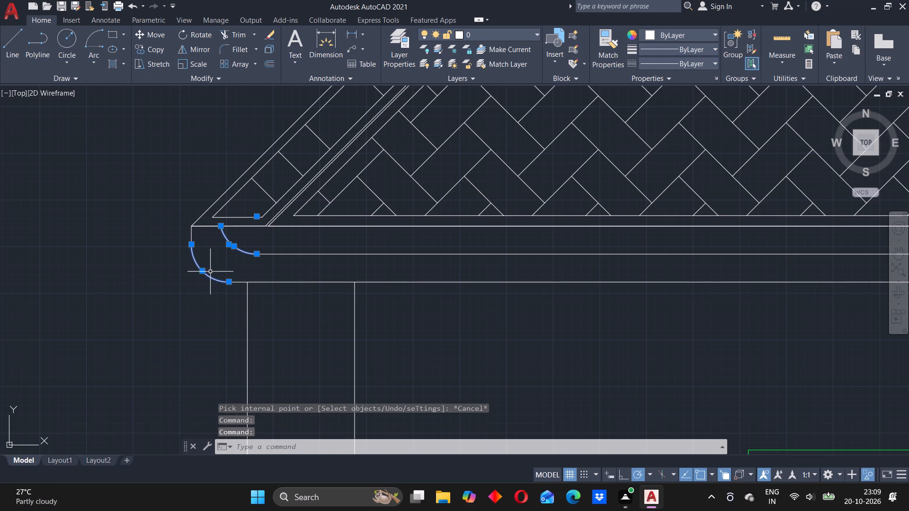
text(CO)
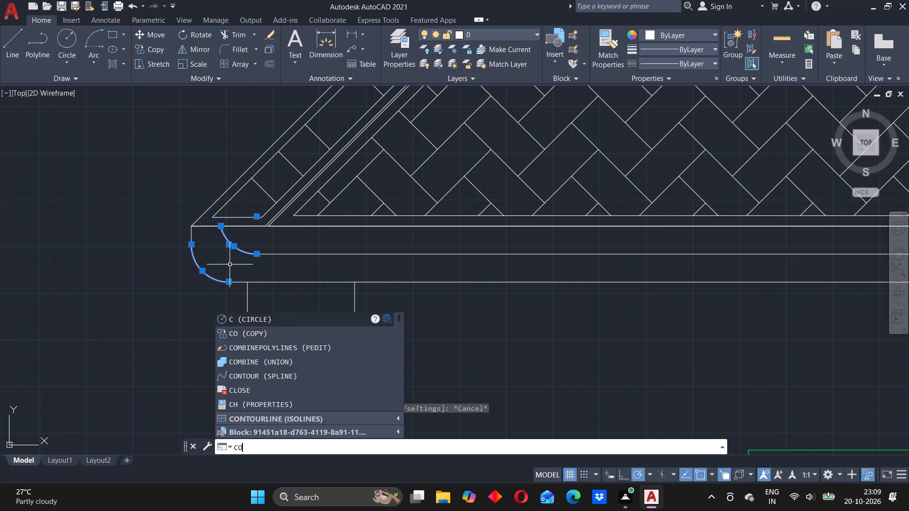
key(Return)
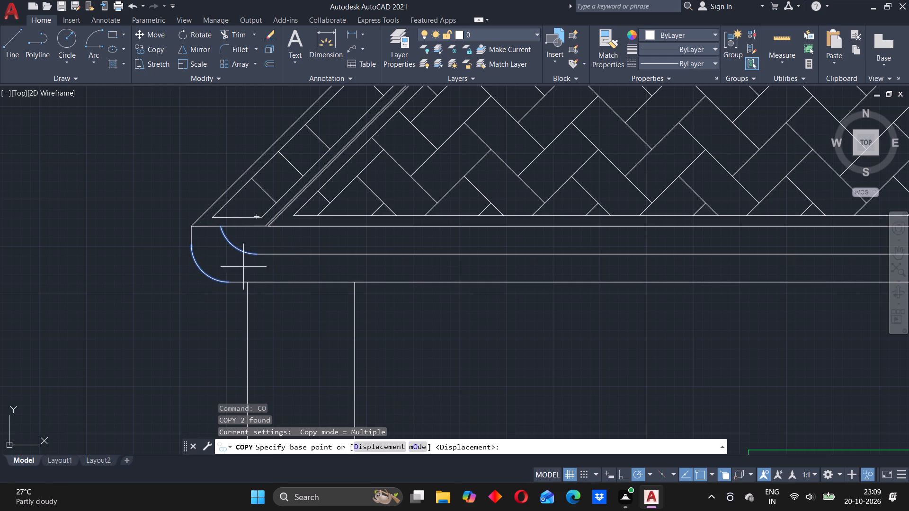
click(231, 282)
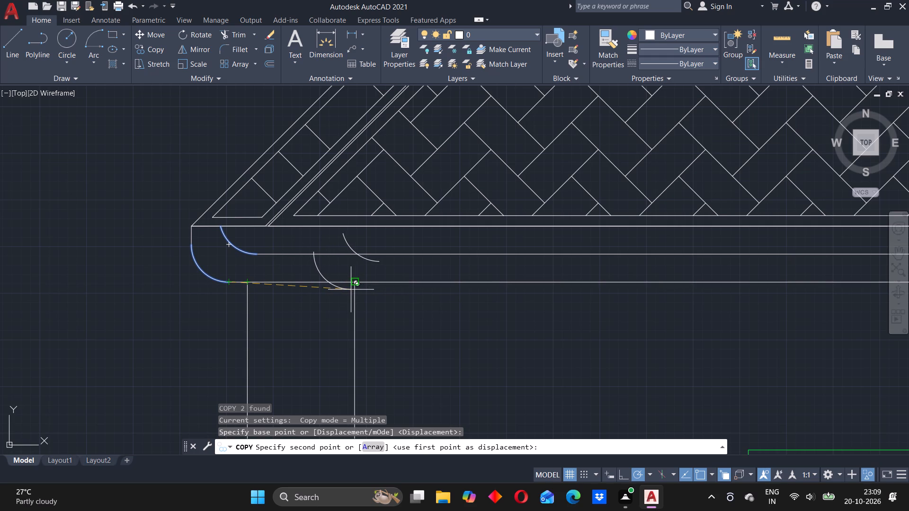
scroll(351, 287, up, 2)
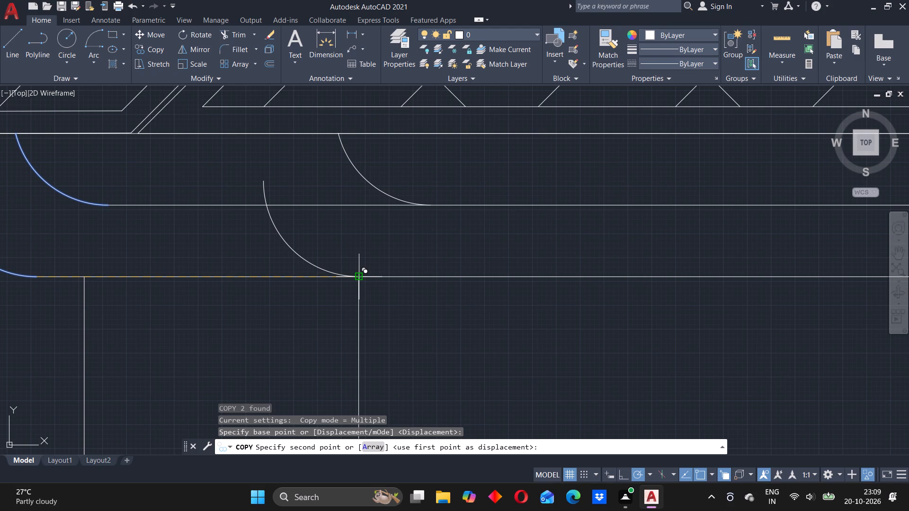
click(361, 277)
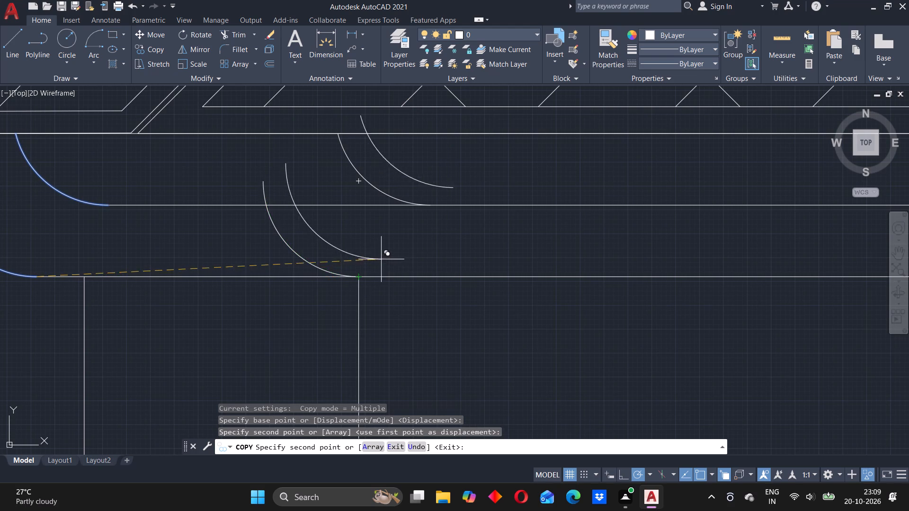
scroll(386, 255, down, 2)
middle_drag(637, 274, 268, 226)
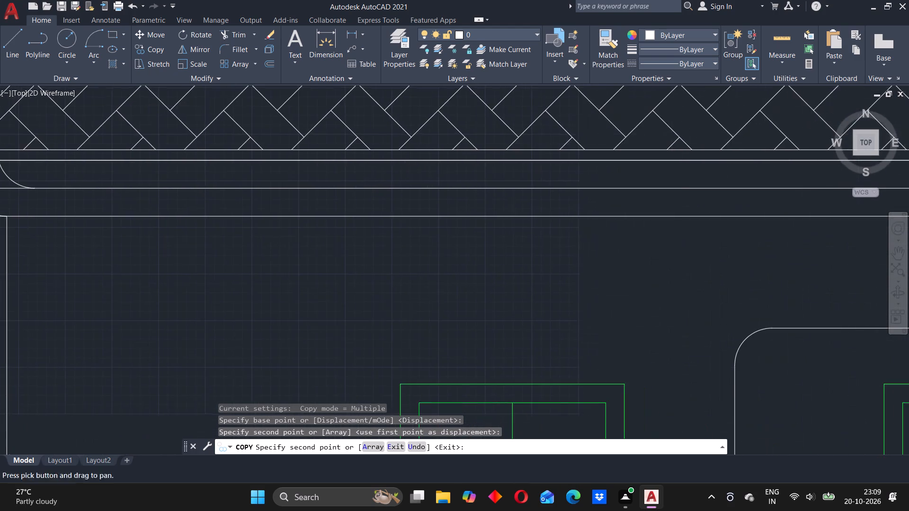
scroll(268, 226, down, 3)
key(Escape)
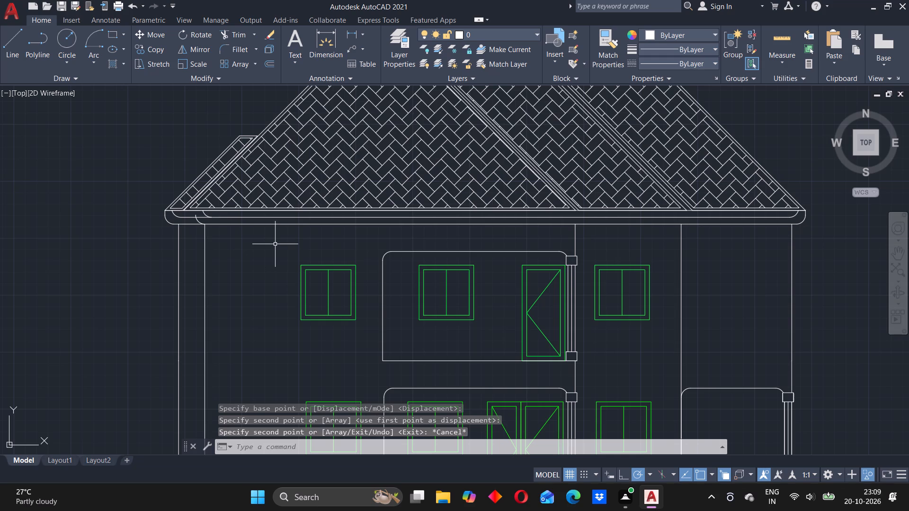
Copy the inner and outer arcs from the eaves' right end to the tops of the two wall lines flanking the right-hand windows.
scroll(204, 218, up, 2)
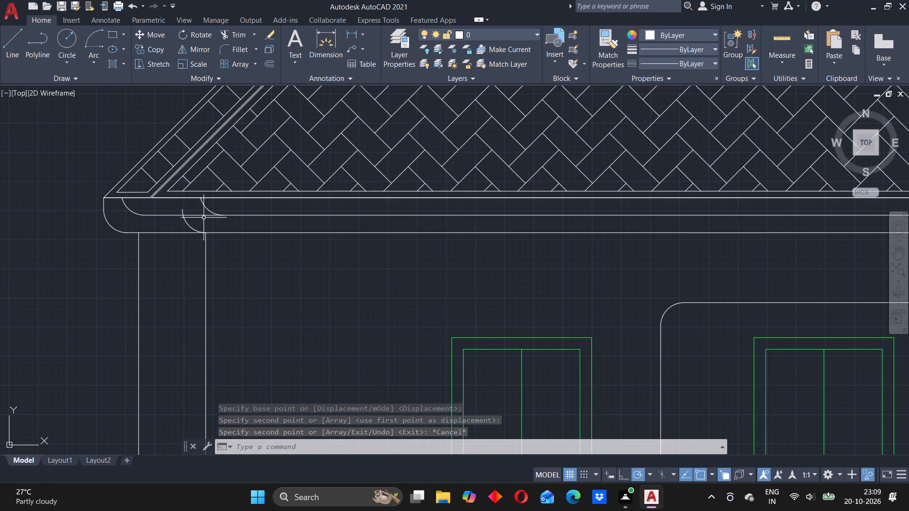
scroll(128, 215, up, 2)
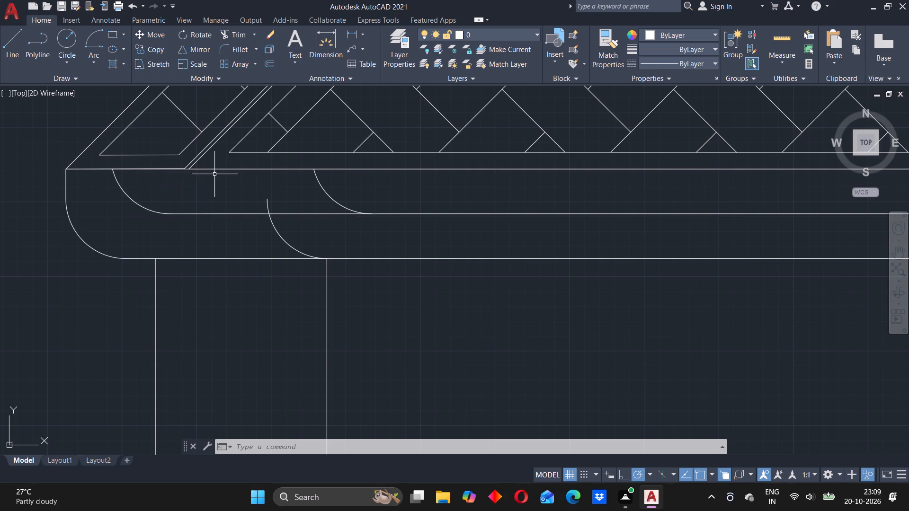
scroll(214, 174, down, 4)
scroll(287, 191, down, 3)
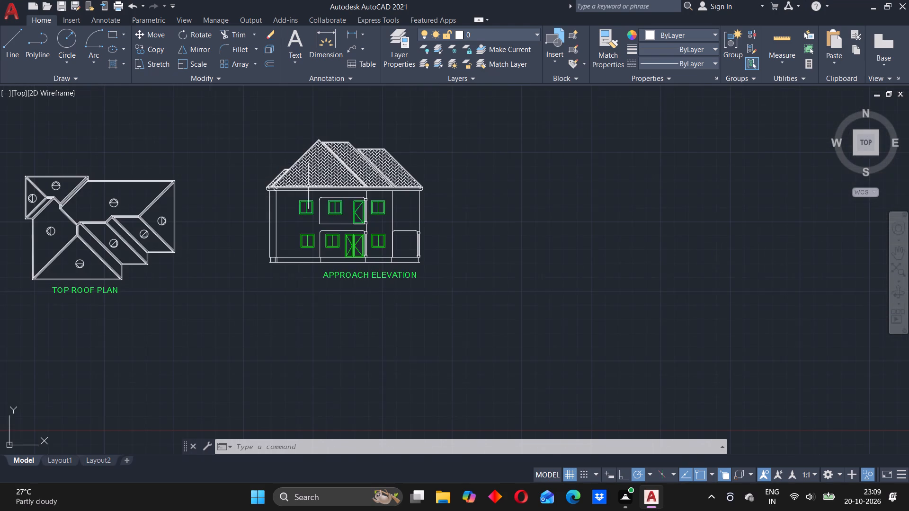
scroll(348, 197, up, 2)
middle_drag(363, 187, 287, 196)
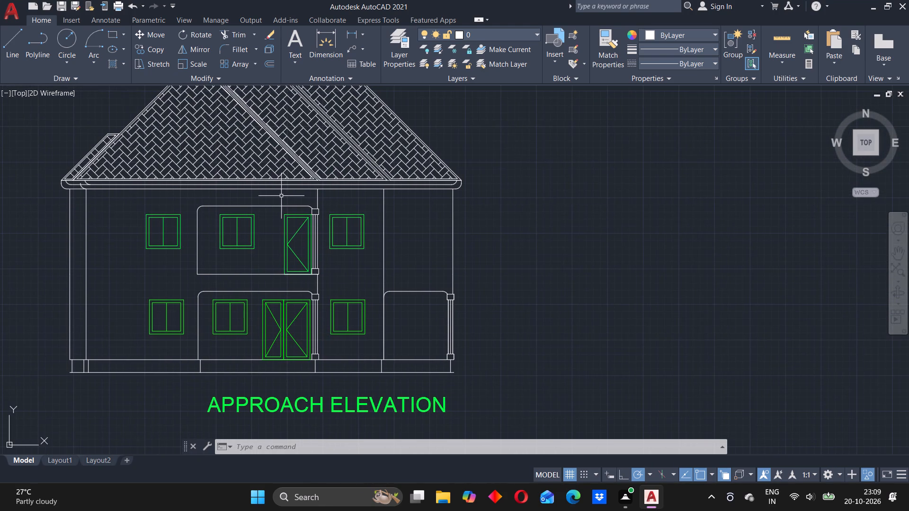
scroll(291, 196, up, 2)
middle_drag(384, 197, 339, 238)
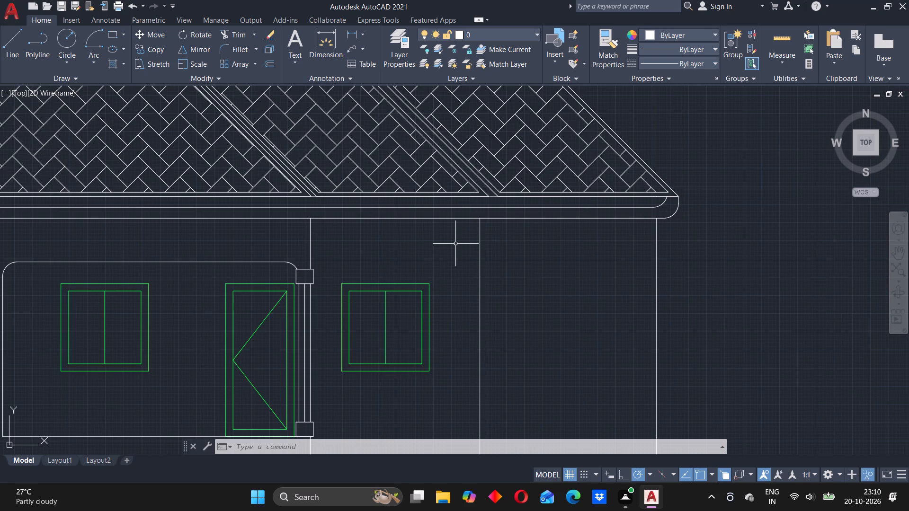
click(662, 204)
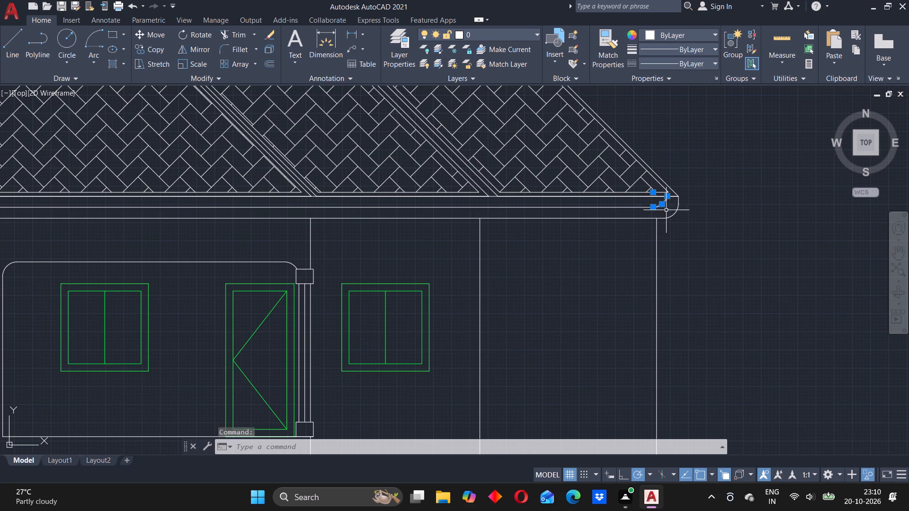
click(669, 218)
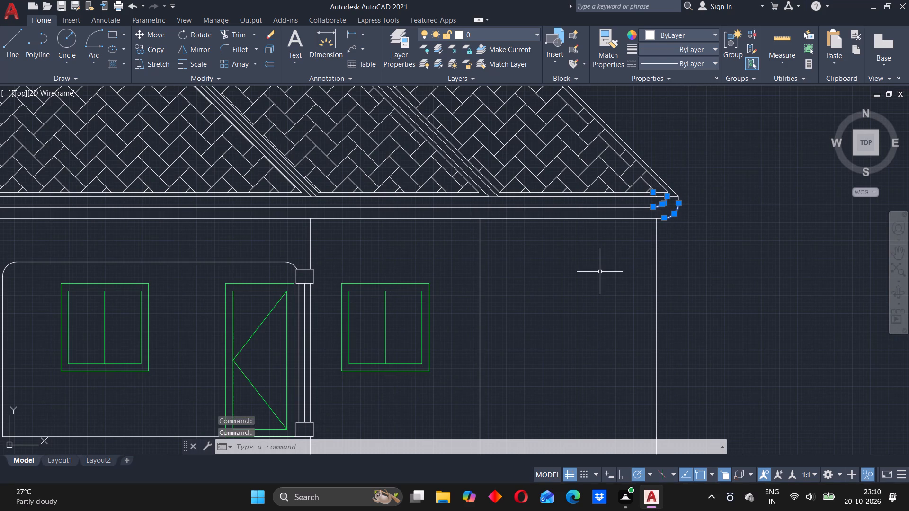
text(CO)
key(Return)
scroll(661, 229, up, 2)
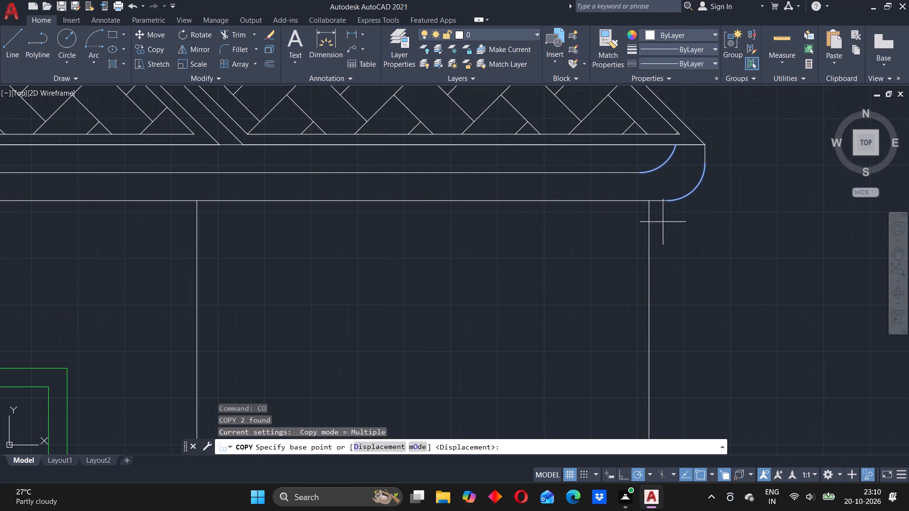
click(670, 199)
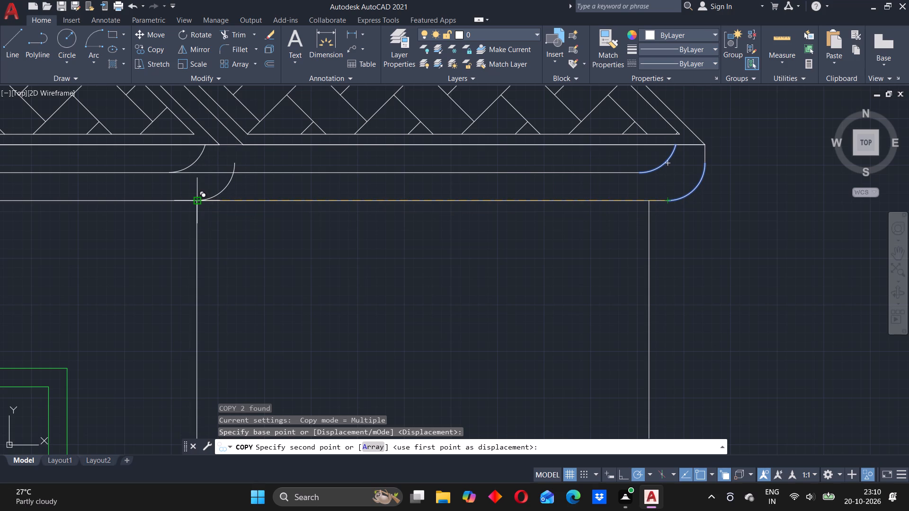
click(196, 202)
scroll(132, 189, down, 1)
middle_drag(132, 189, 506, 208)
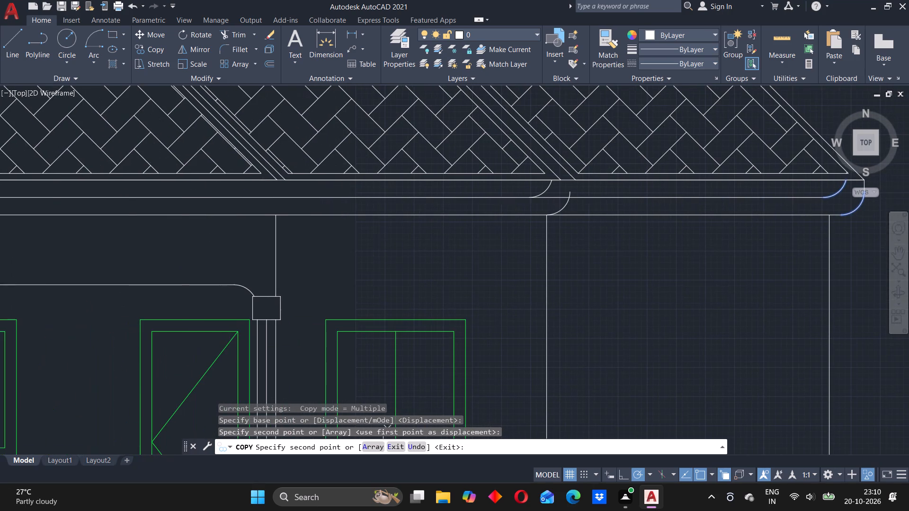
click(277, 214)
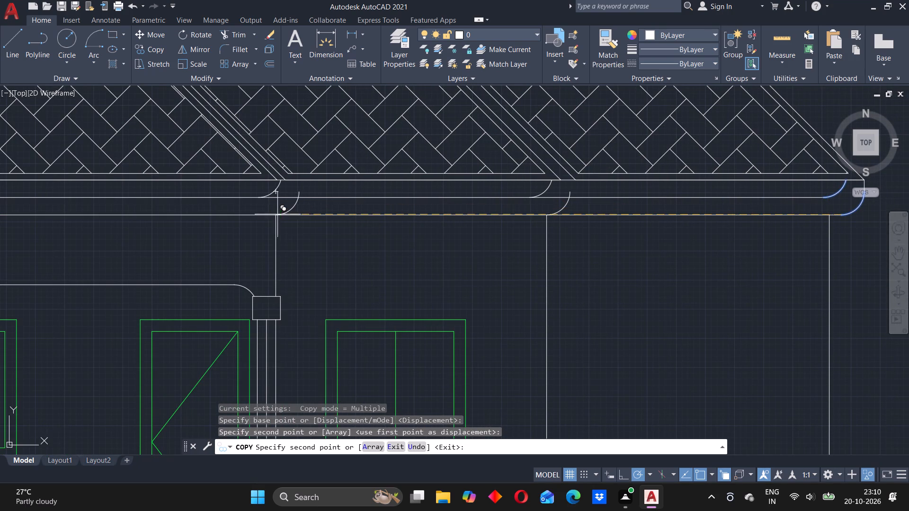
key(Escape)
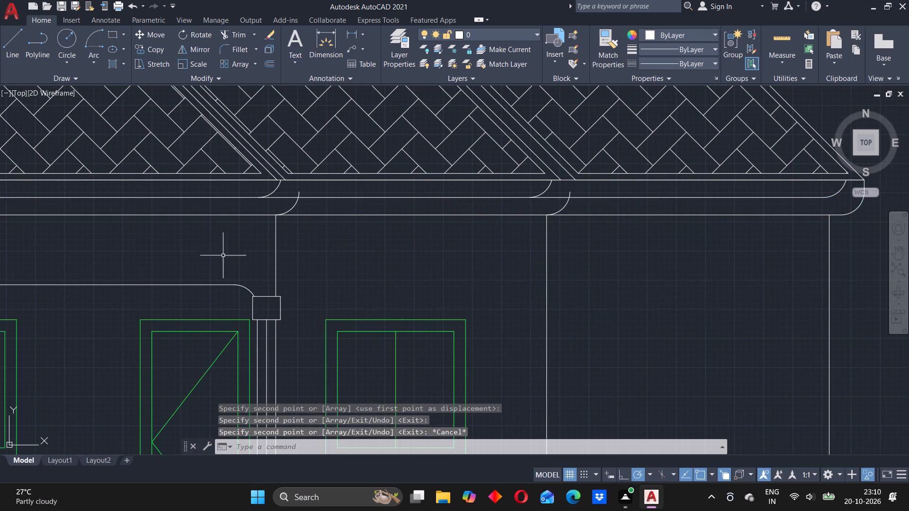
Trim the upper ends of the three copied outer arcs where they pass above the middle eaves line.
middle_drag(213, 252, 331, 232)
scroll(347, 215, down, 2)
middle_drag(290, 226, 468, 203)
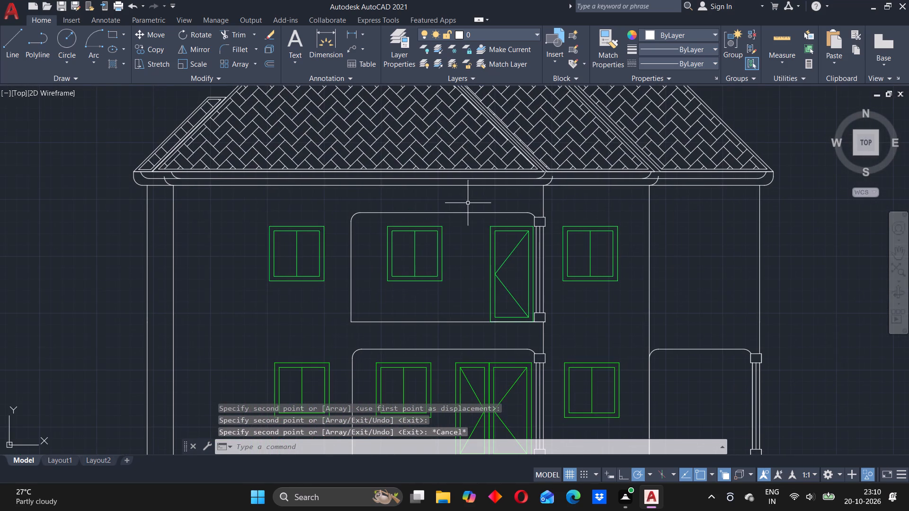
scroll(150, 197, up, 2)
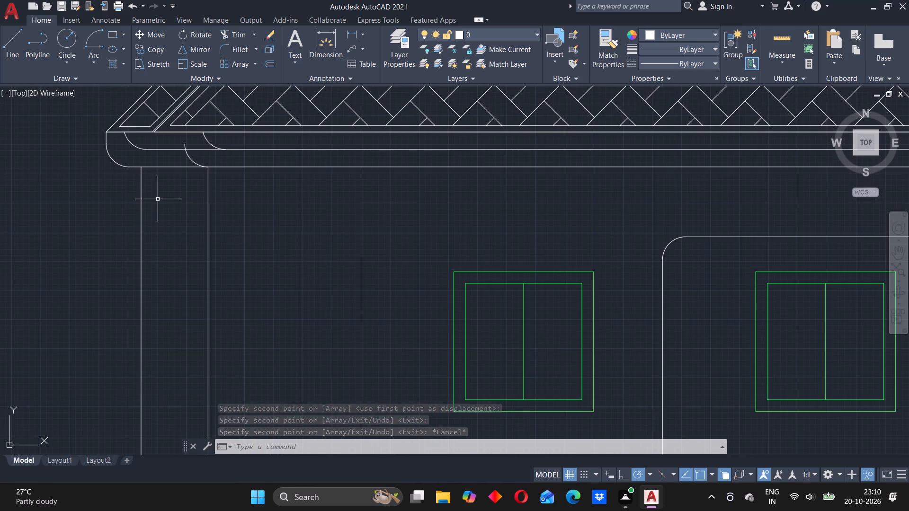
key(t)
key(r)
key(Return)
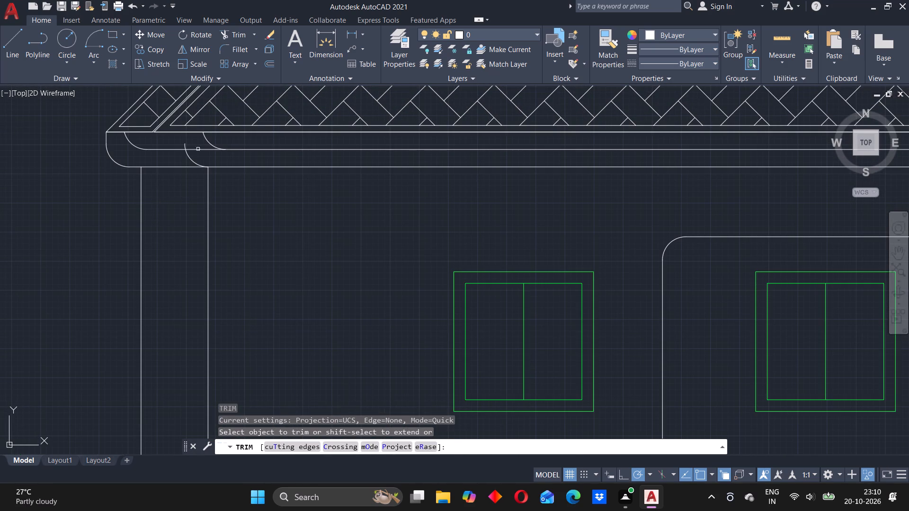
scroll(191, 138, up, 2)
click(174, 159)
scroll(428, 158, down, 3)
middle_drag(771, 215, 150, 248)
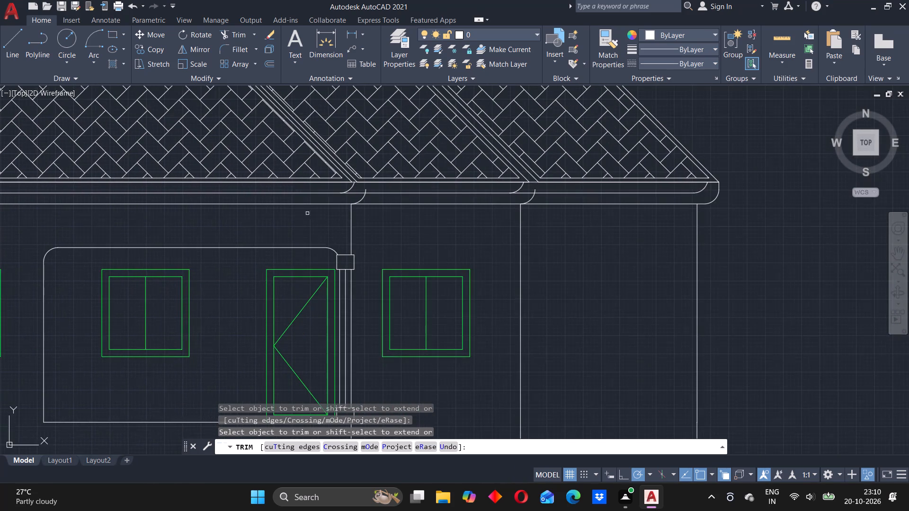
scroll(374, 195, up, 2)
click(349, 184)
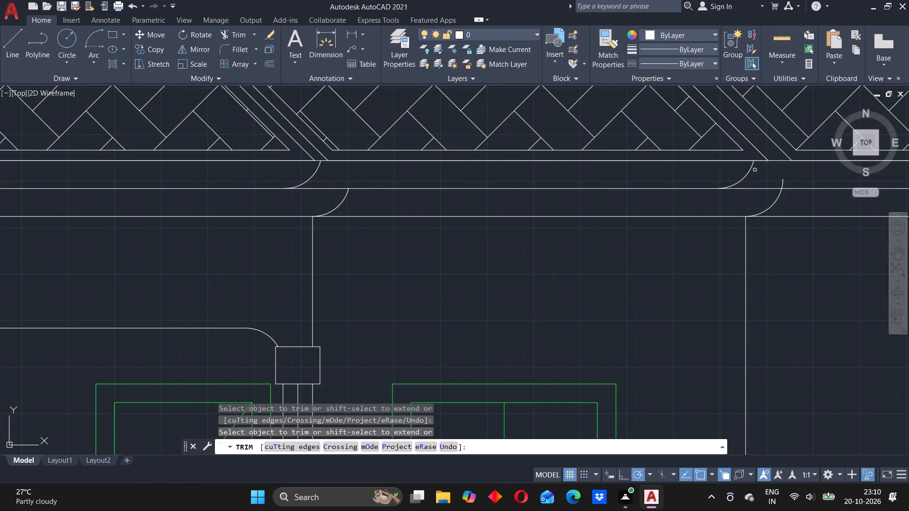
click(784, 181)
scroll(783, 183, down, 2)
middle_drag(777, 194, 523, 211)
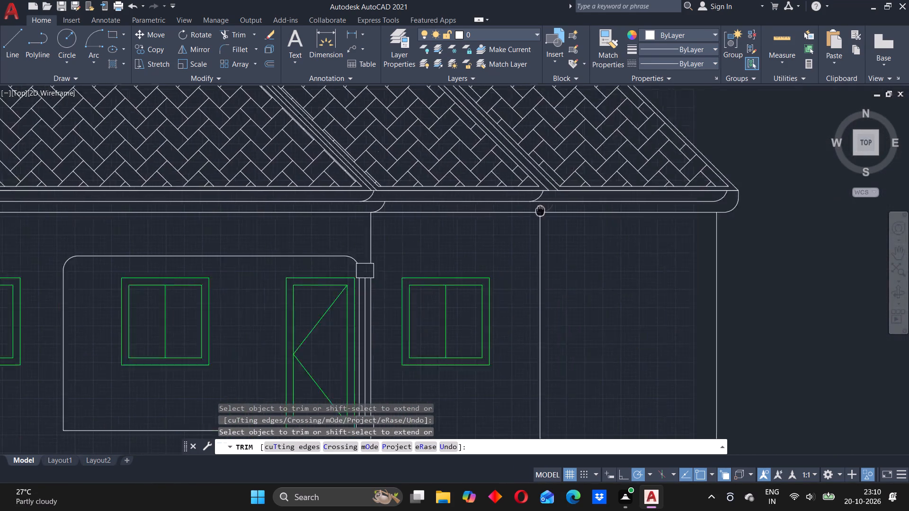
middle_drag(523, 211, 264, 212)
middle_drag(180, 257, 423, 196)
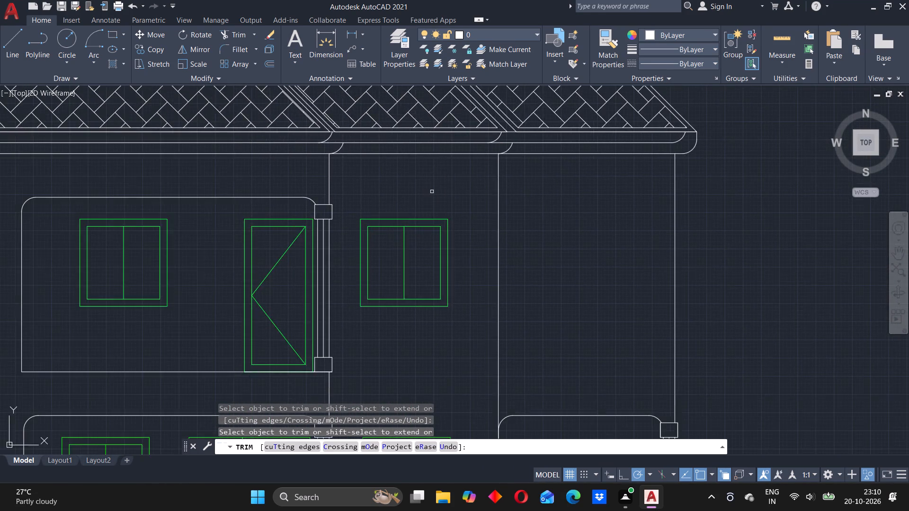
scroll(430, 190, down, 2)
middle_drag(268, 200, 315, 215)
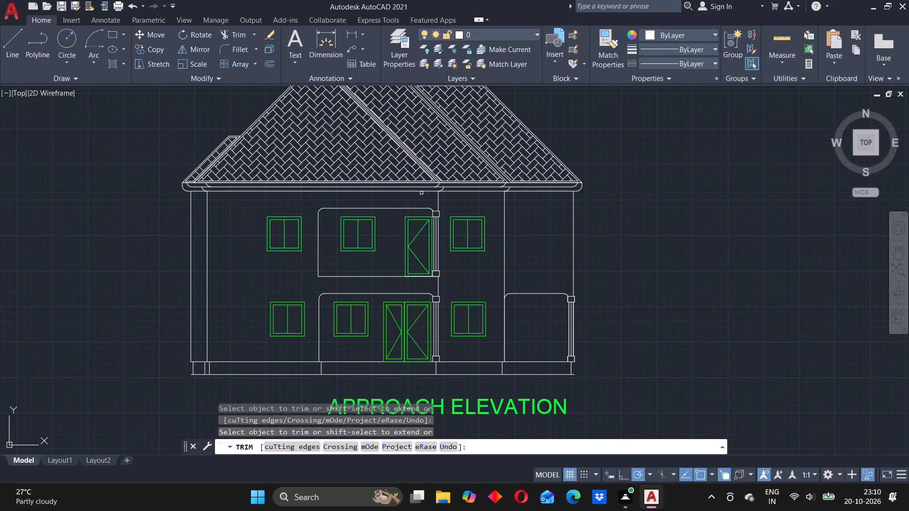
scroll(441, 189, up, 3)
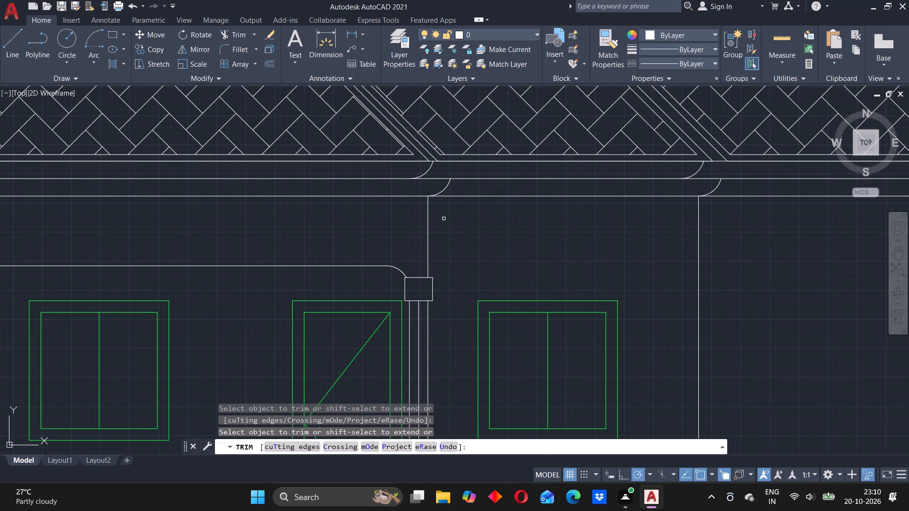
scroll(462, 216, down, 2)
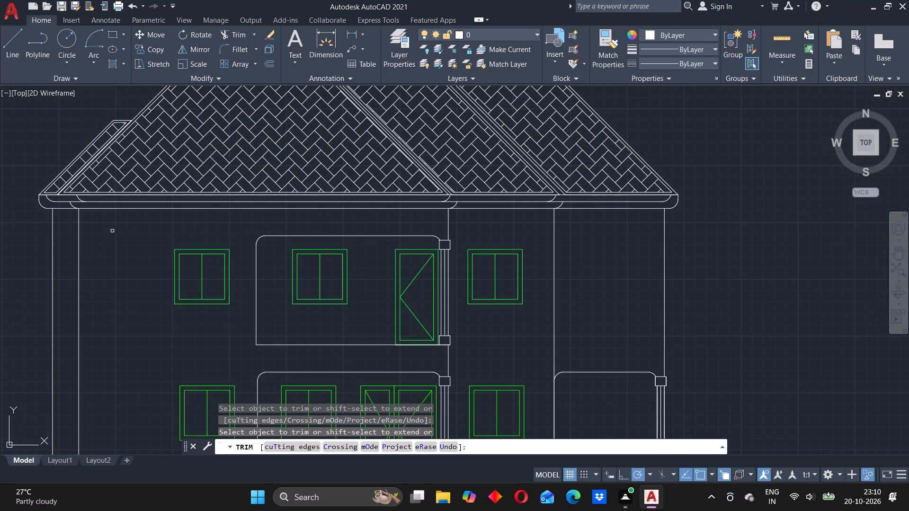
scroll(81, 219, up, 2)
middle_drag(84, 217, 163, 238)
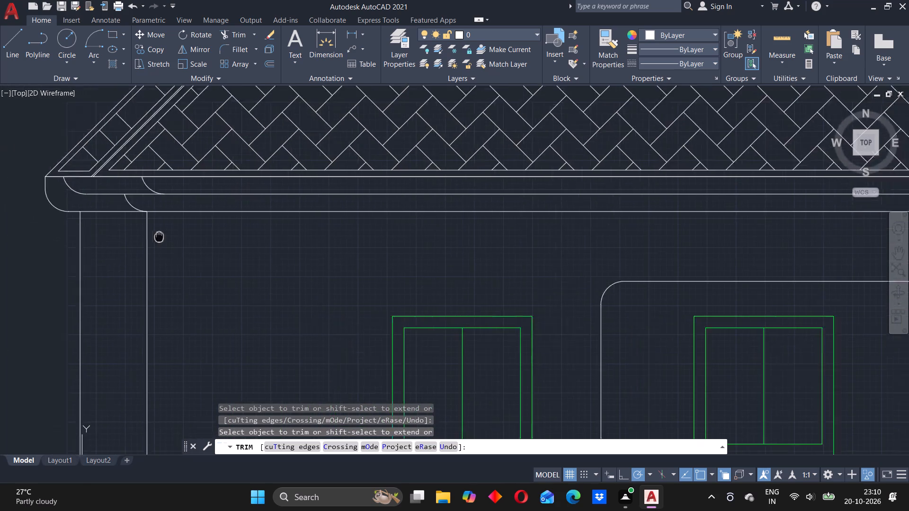
middle_drag(163, 238, 267, 264)
key(Escape)
Copy the inner arc near the second wall line so its lower end meets the trimmed outer arc's top.
click(252, 211)
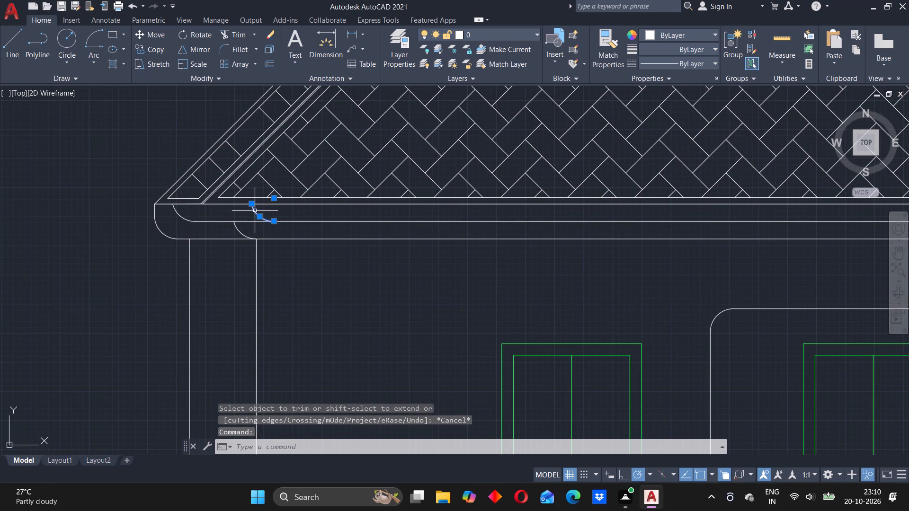
key(c)
key(o)
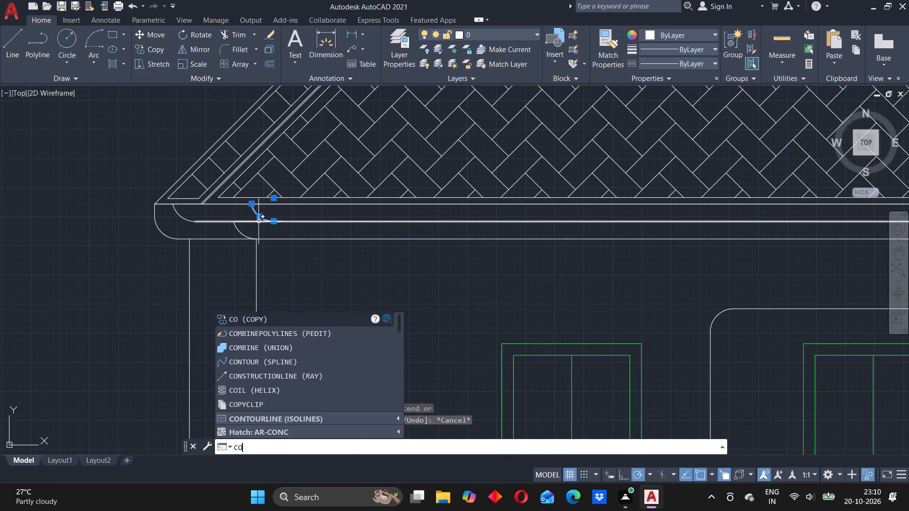
key(Return)
scroll(266, 231, up, 3)
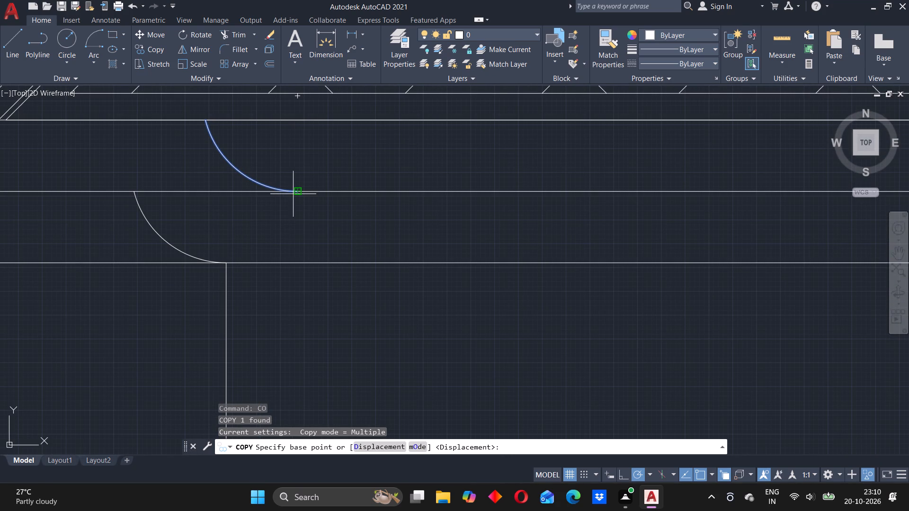
click(297, 193)
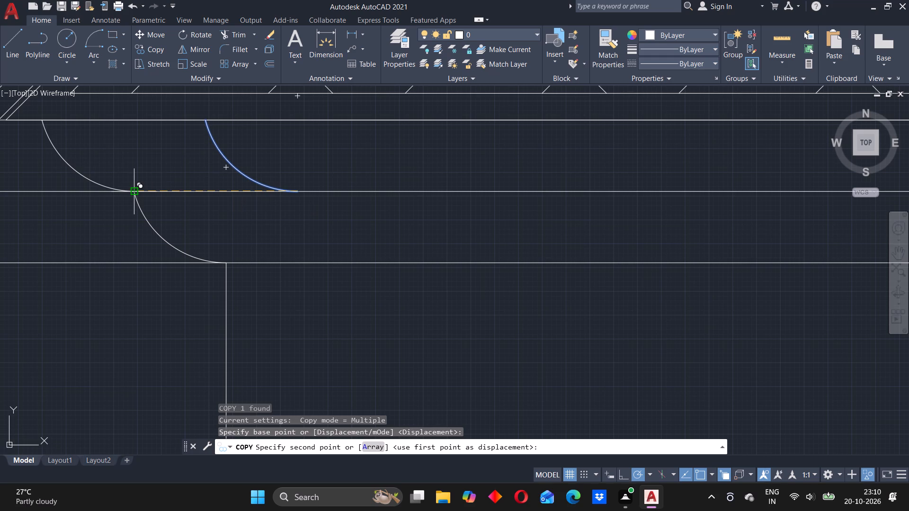
click(136, 190)
scroll(150, 180, down, 2)
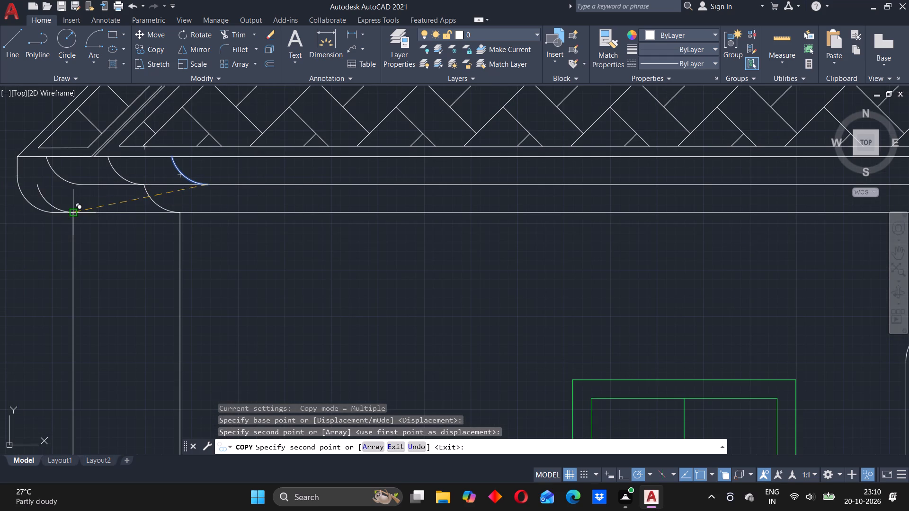
key(Escape)
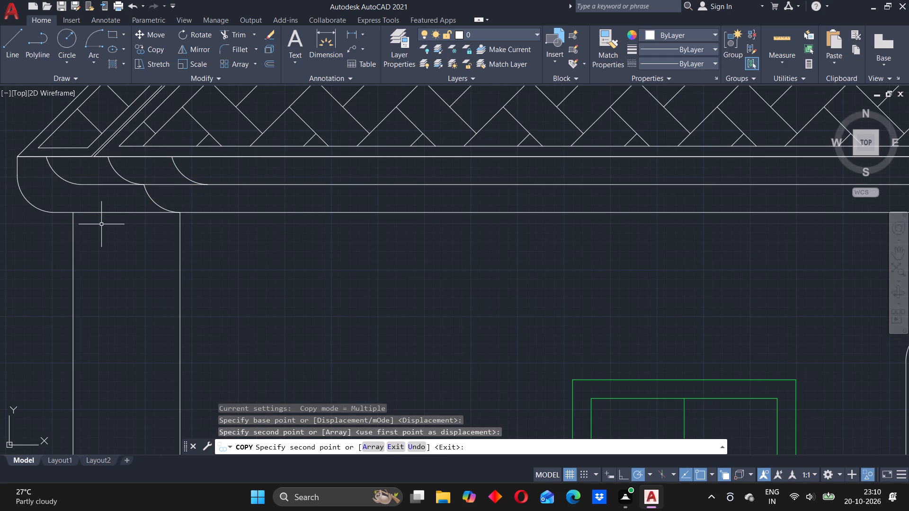
Erase the original inner arc to the right of the second wall line from the left.
click(185, 175)
key(Delete)
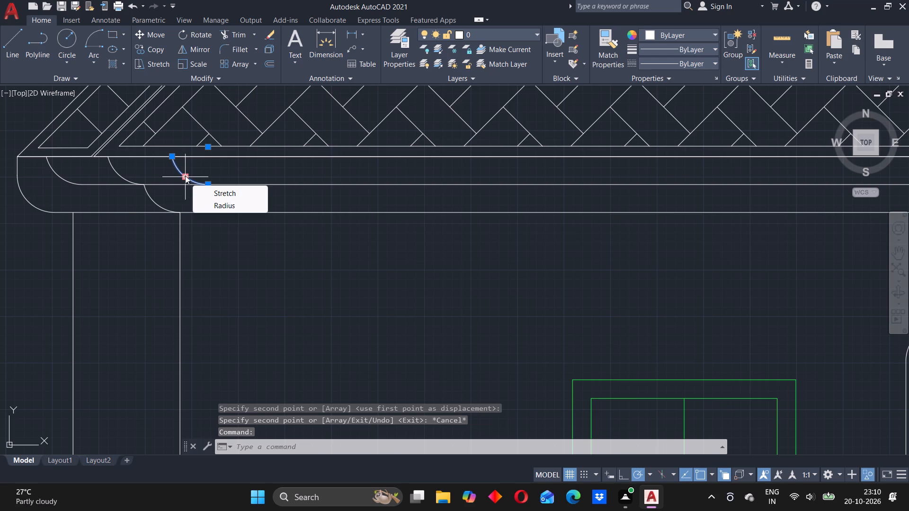
key(Delete)
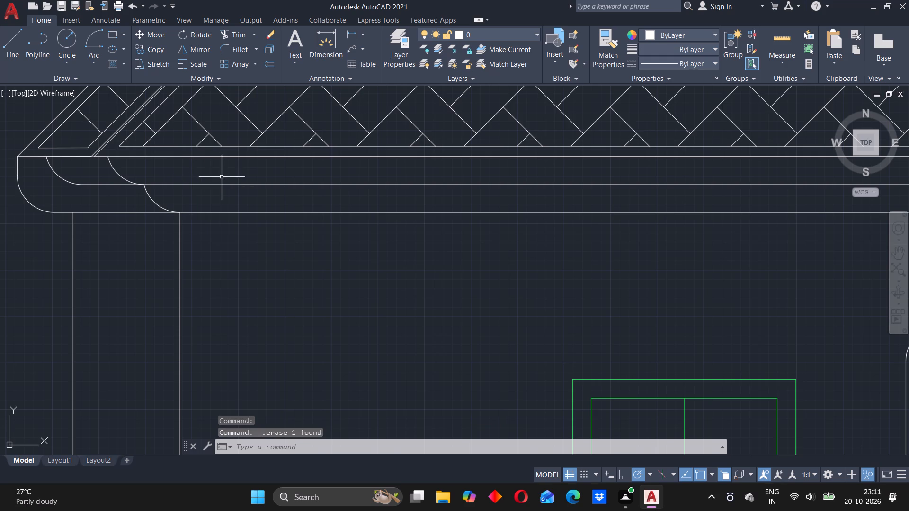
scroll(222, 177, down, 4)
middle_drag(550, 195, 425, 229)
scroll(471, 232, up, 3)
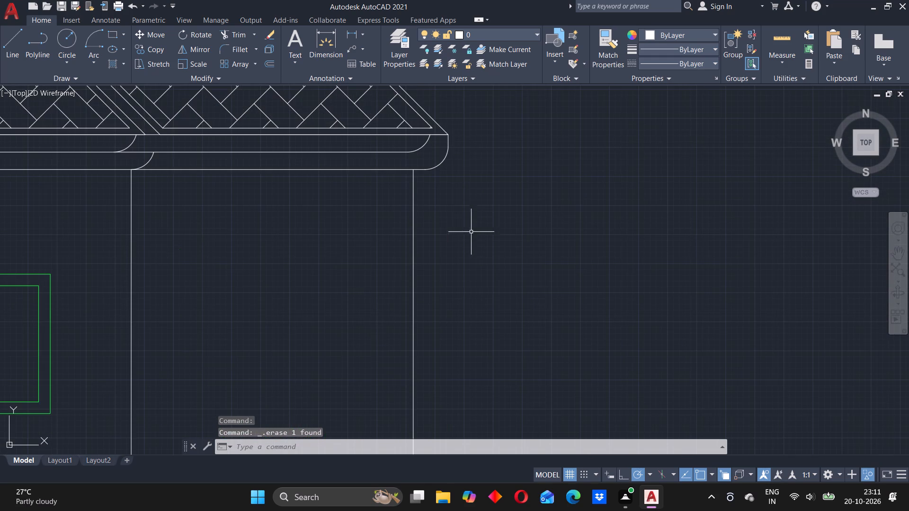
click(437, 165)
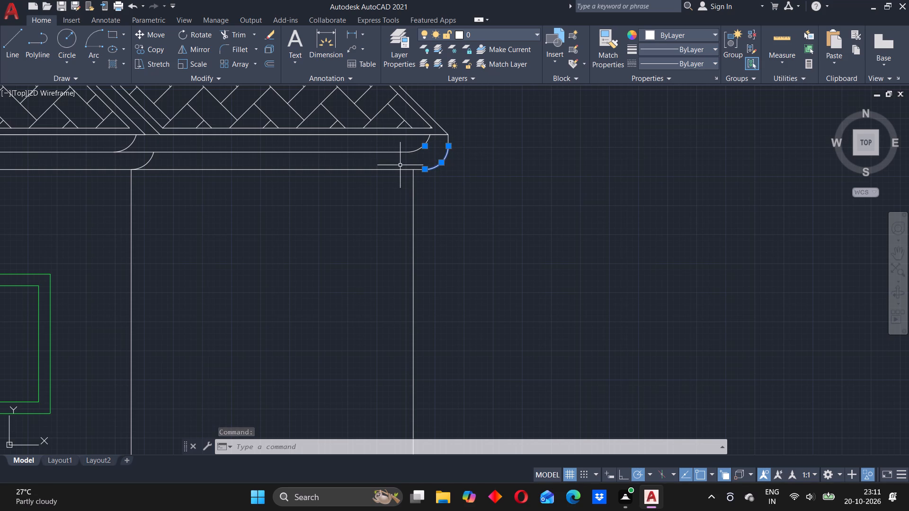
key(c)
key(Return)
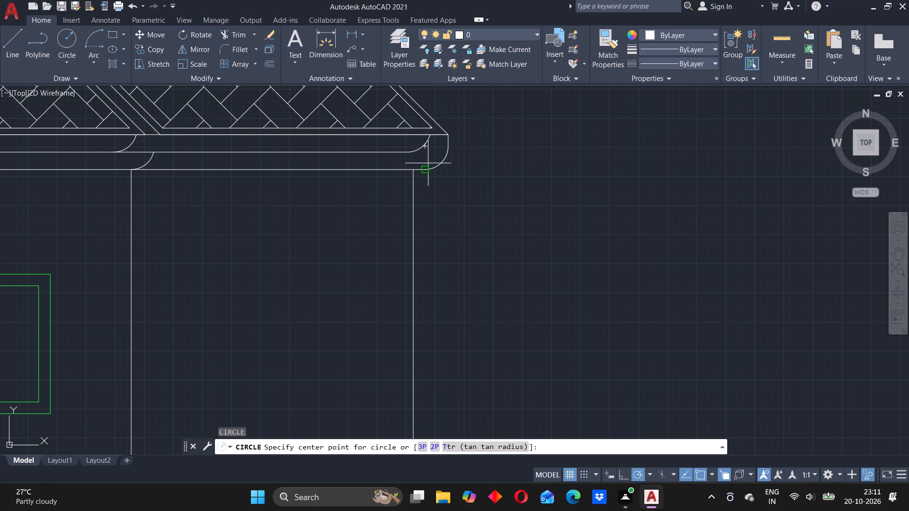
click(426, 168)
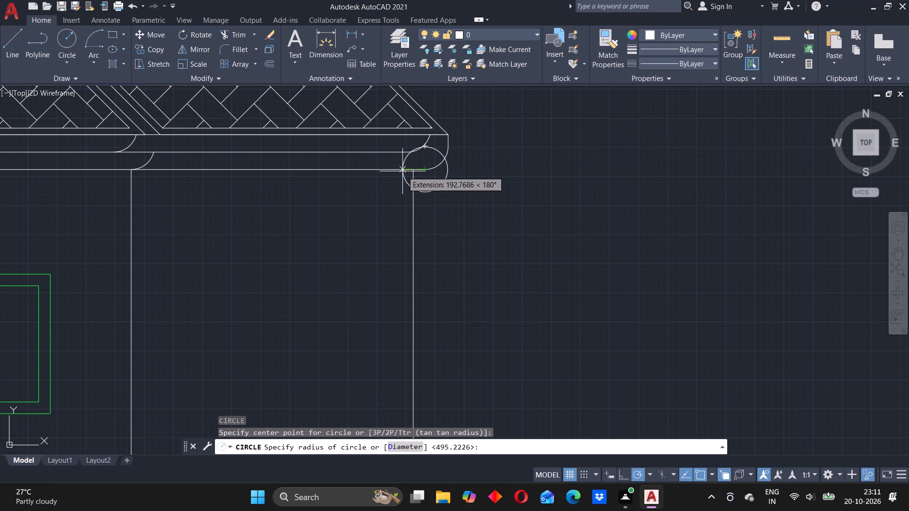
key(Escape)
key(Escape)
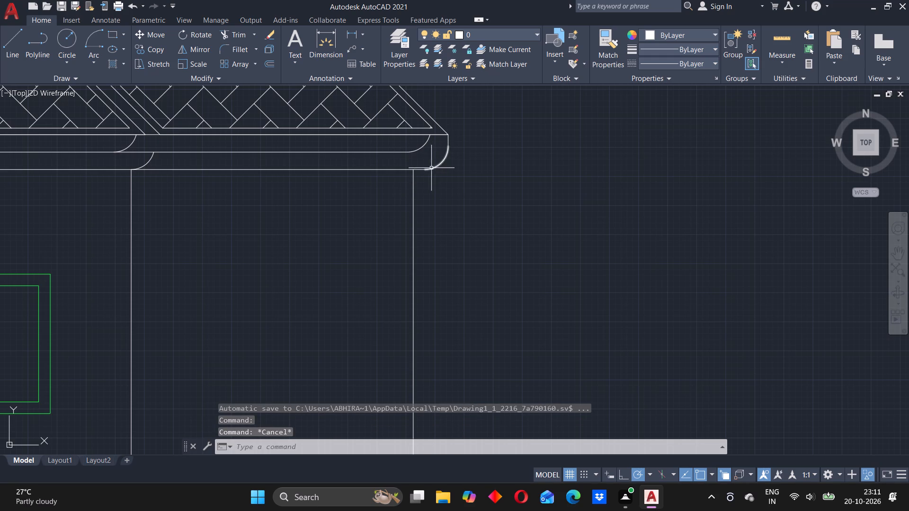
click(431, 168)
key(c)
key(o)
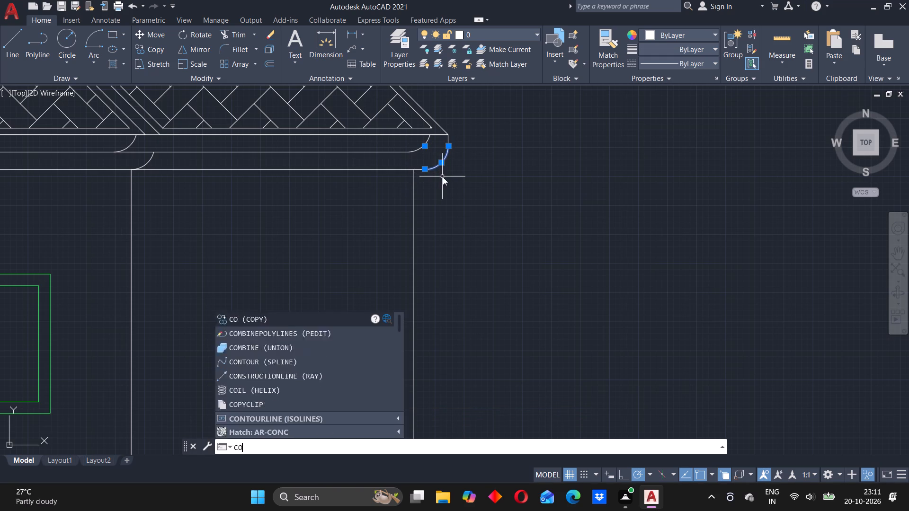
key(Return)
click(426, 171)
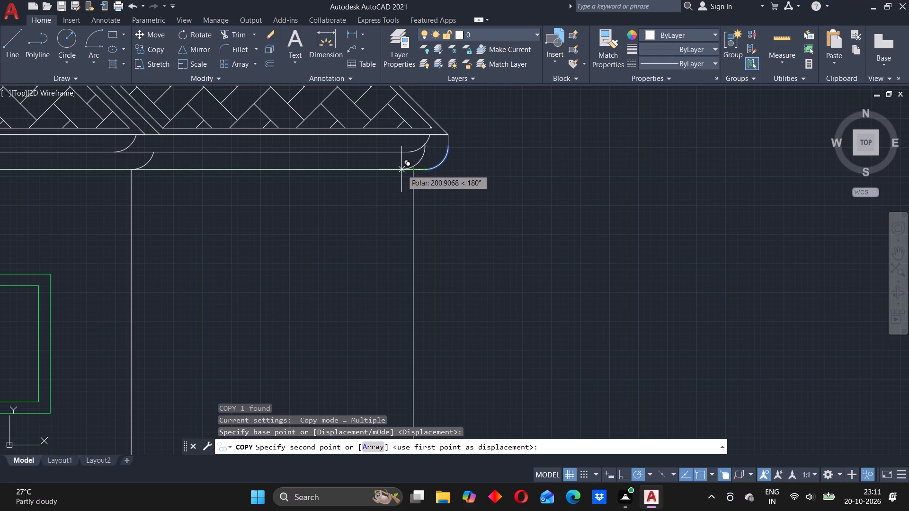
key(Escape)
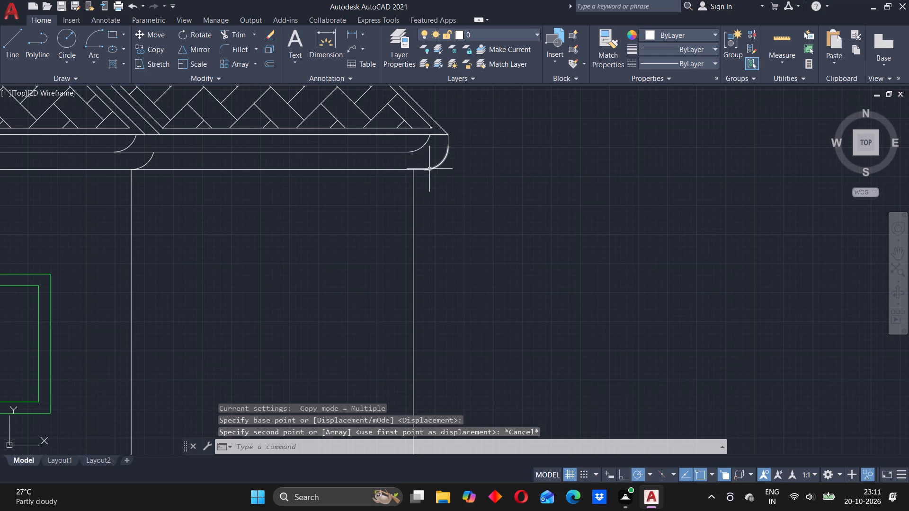
Copy the outer arc at the eaves' right end by its upper endpoint onto the inner arc just inside it.
click(436, 168)
text(CO)
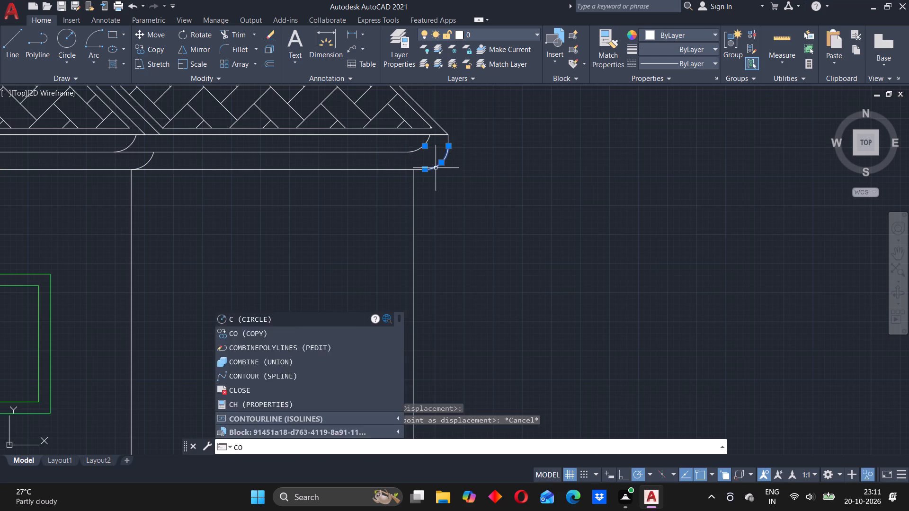
key(Return)
scroll(426, 148, up, 2)
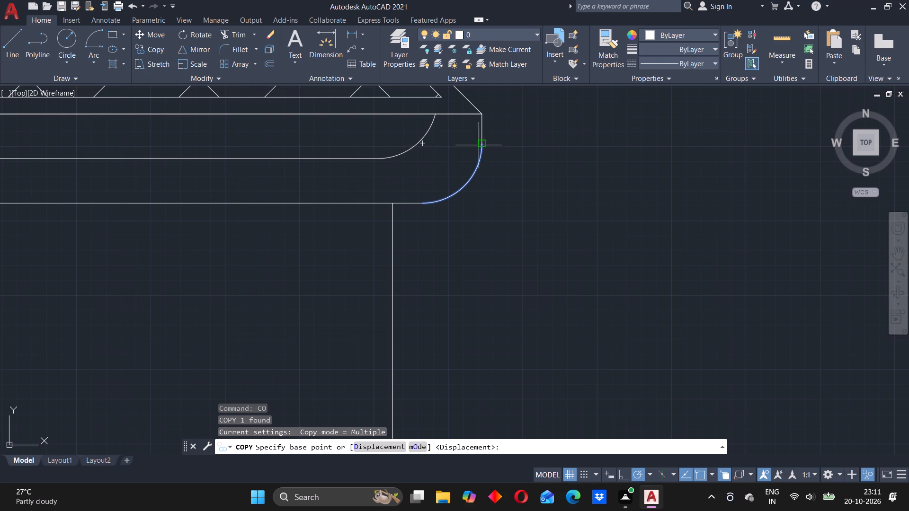
click(480, 145)
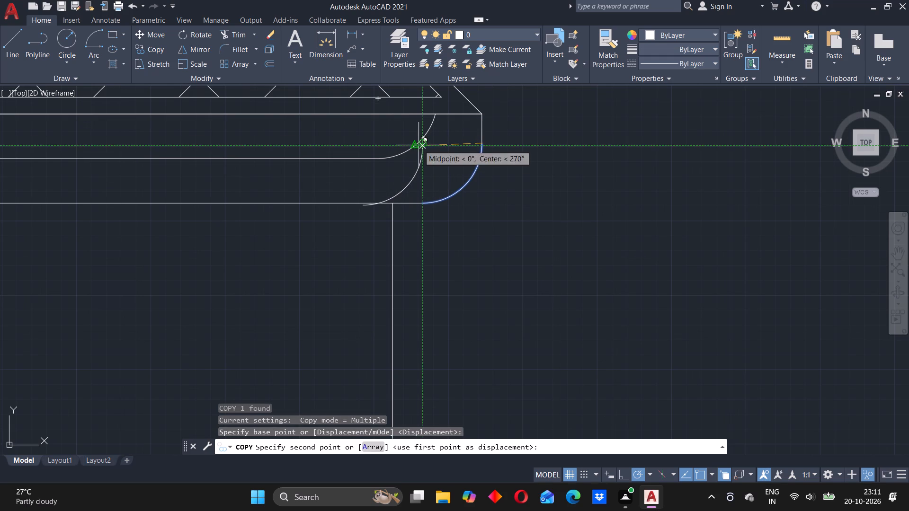
click(416, 145)
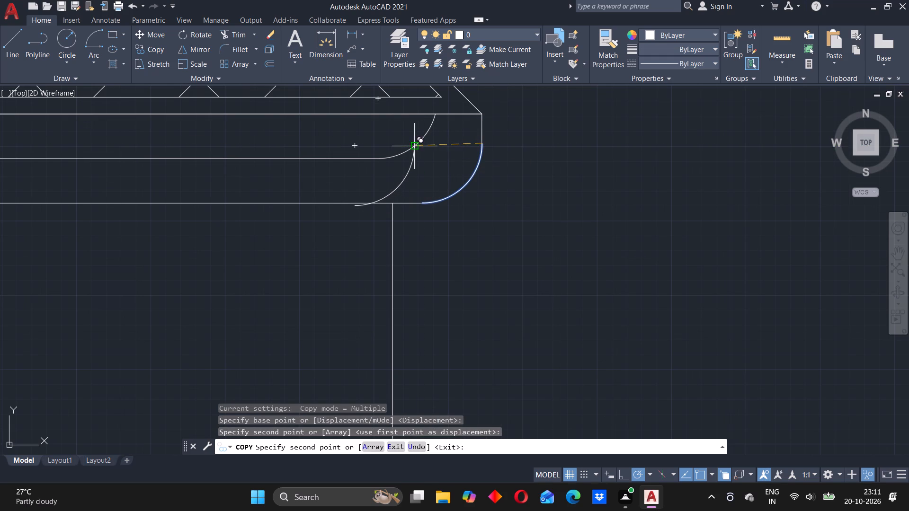
key(Escape)
Trim the copied arc's lower end where it passes below the lower eaves line.
scroll(361, 212, up, 1)
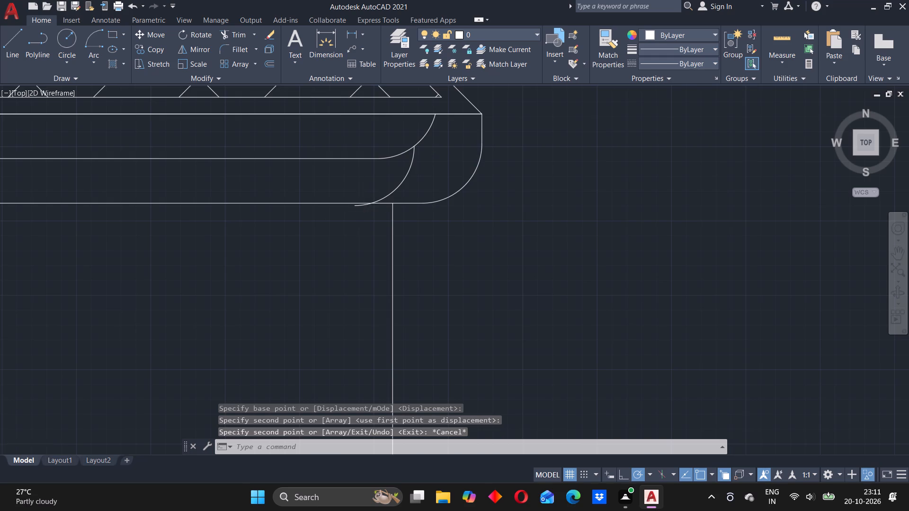
scroll(361, 212, up, 1)
key(t)
key(r)
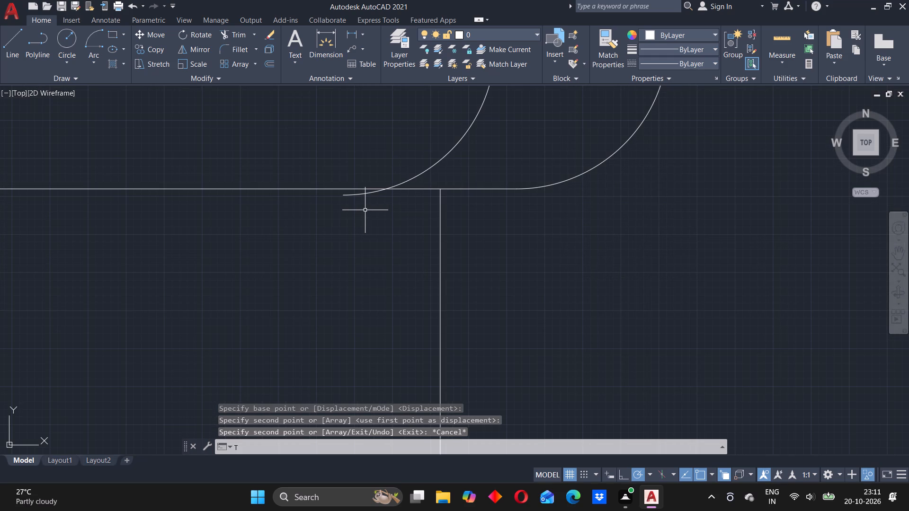
key(Return)
click(359, 196)
Trim away the lower eaves overhang beyond the rightmost wall line, including the original outer arc and the short vertical line above it.
scroll(363, 194, down, 2)
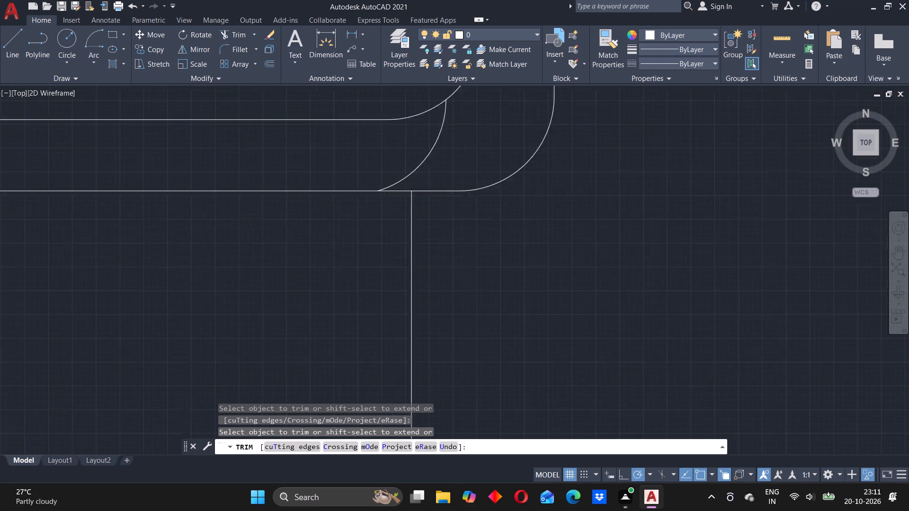
scroll(363, 194, down, 2)
middle_drag(324, 224, 343, 220)
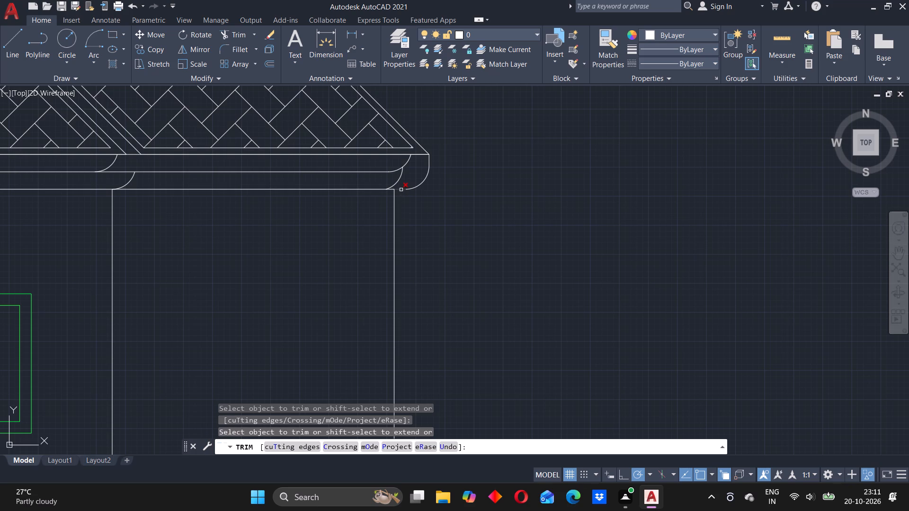
click(401, 190)
click(410, 188)
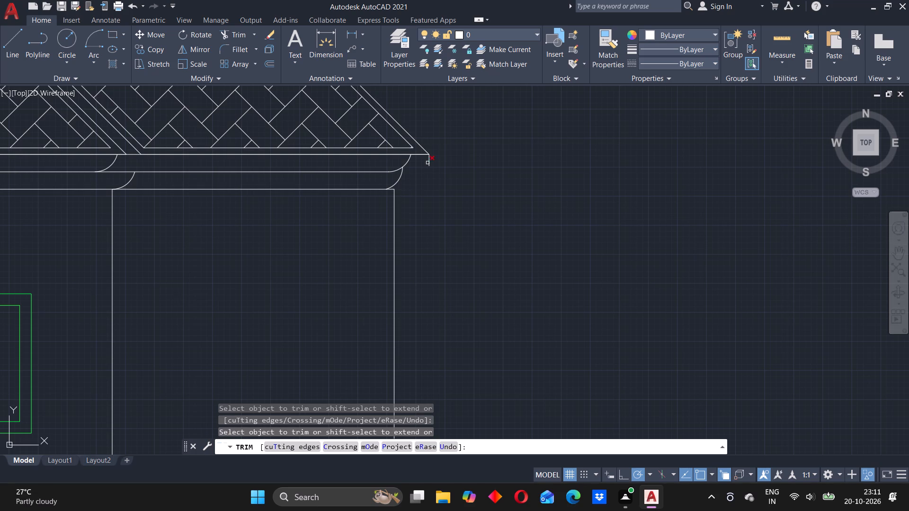
click(428, 162)
scroll(411, 187, down, 4)
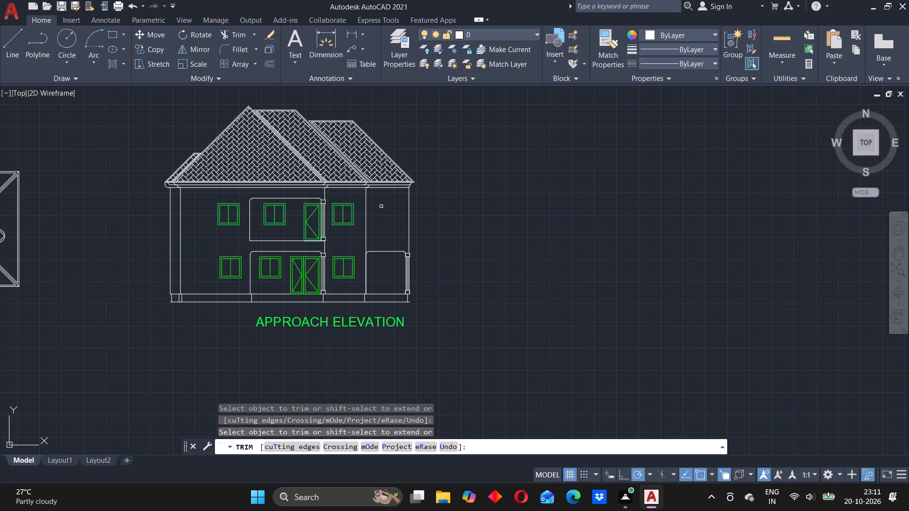
middle_drag(362, 218, 504, 250)
scroll(317, 227, up, 3)
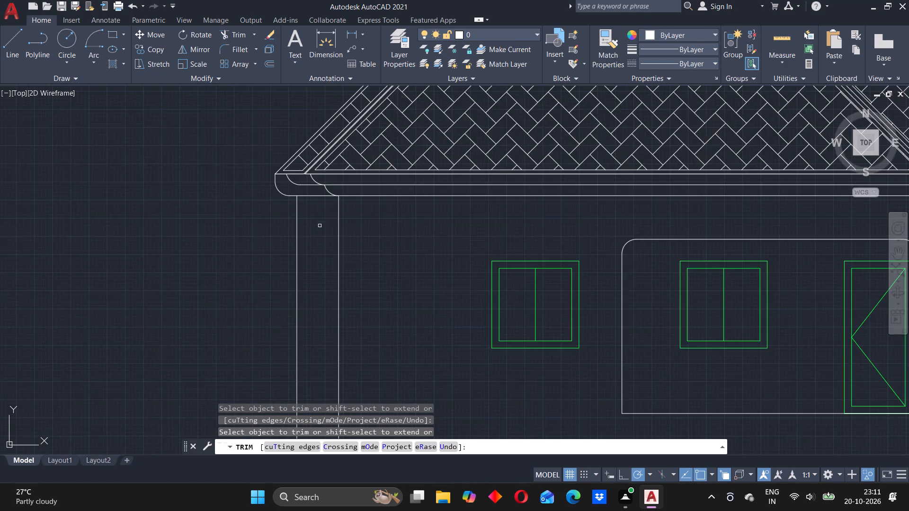
scroll(319, 226, up, 2)
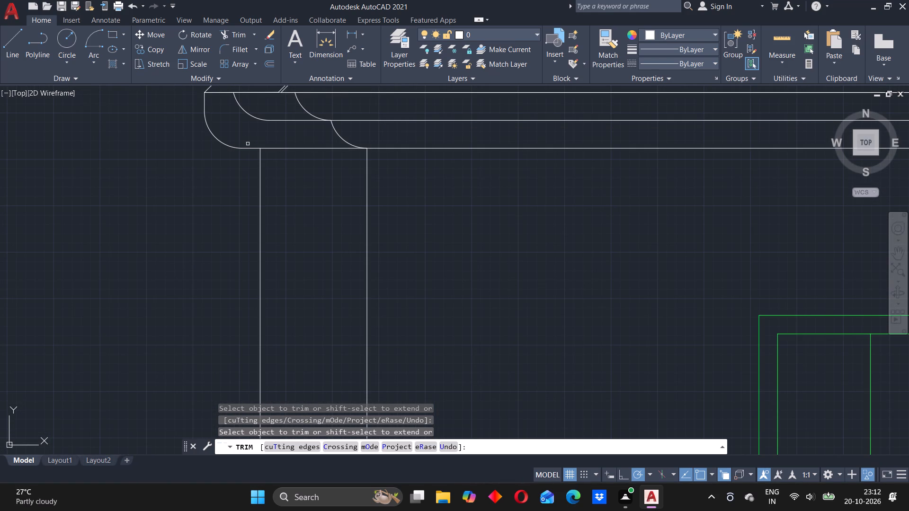
key(Escape)
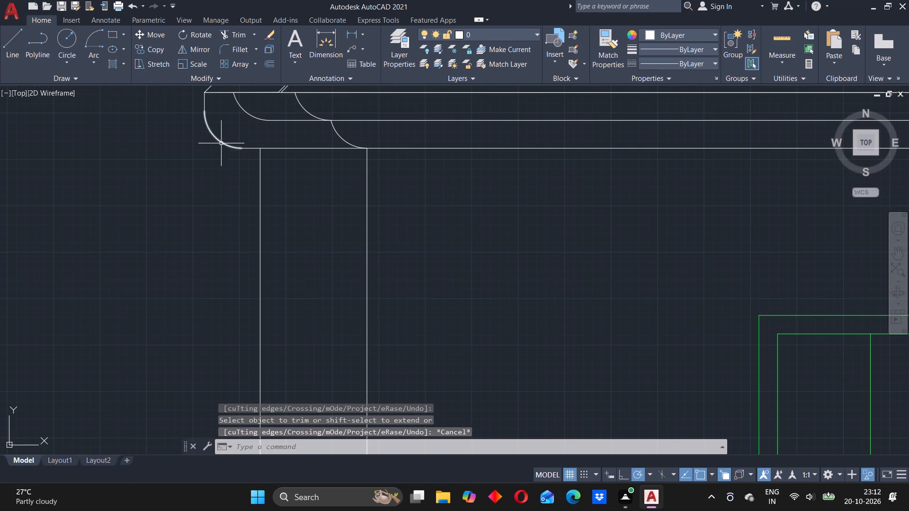
Copy the outer arc at the eaves' left end so its upper end meets the inner arc's lower end.
click(220, 142)
key(c)
key(o)
key(Return)
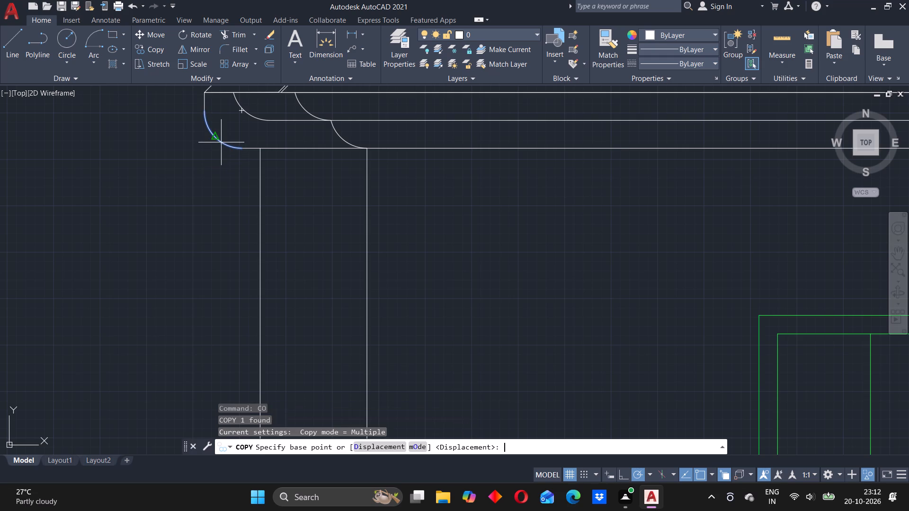
scroll(232, 142, up, 2)
scroll(236, 151, down, 2)
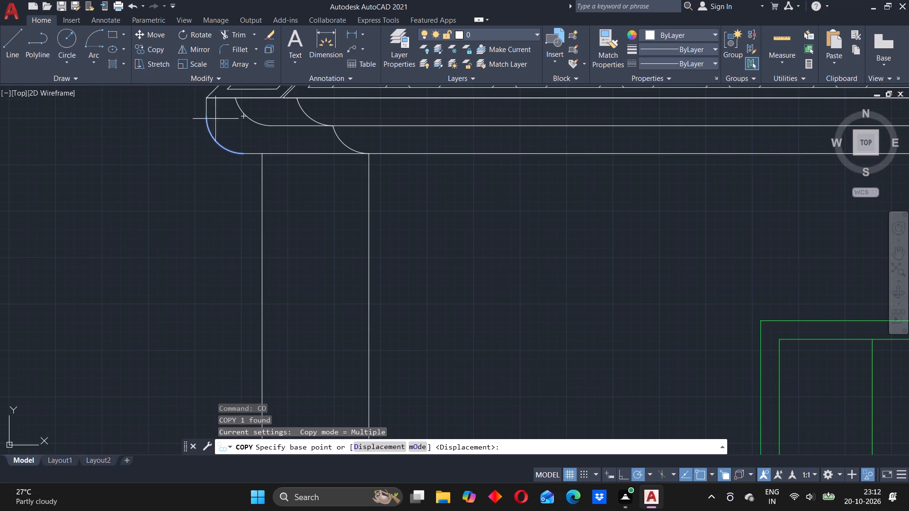
click(209, 117)
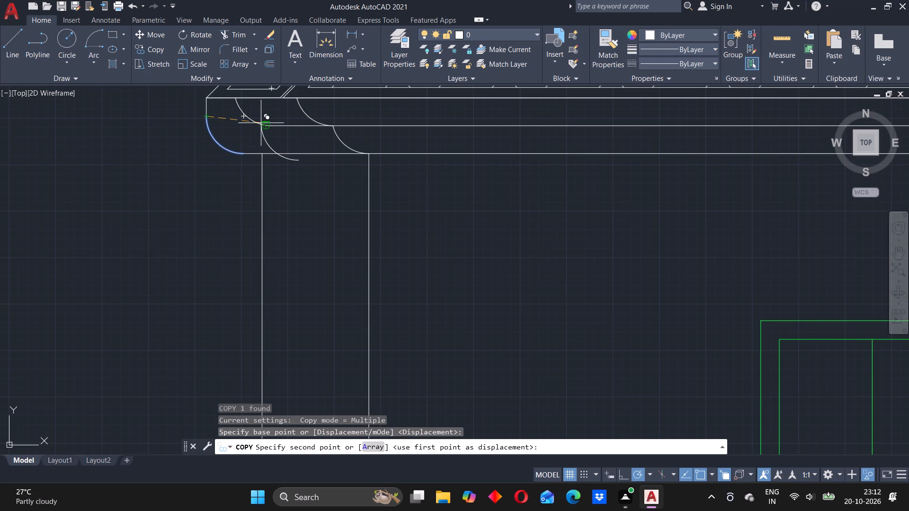
click(267, 123)
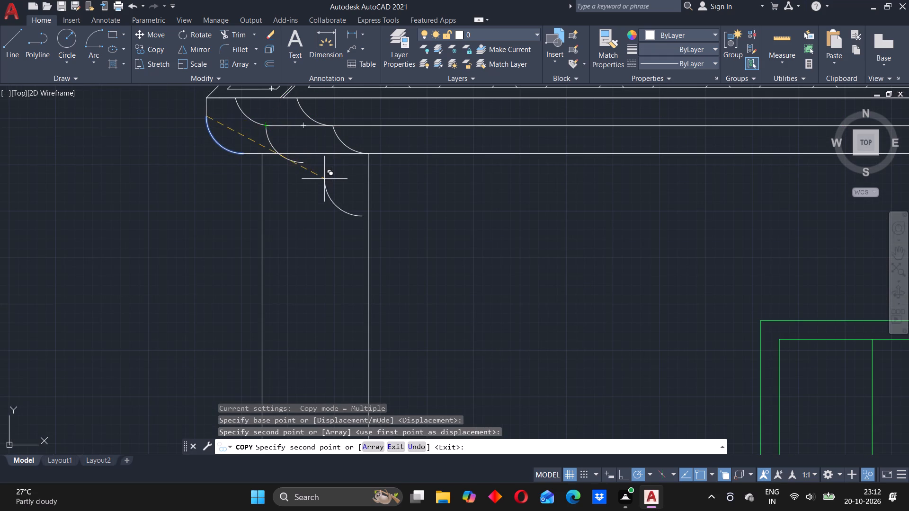
key(Escape)
Erase the original outer arc and the short vertical line above it at the eaves' left end.
click(219, 141)
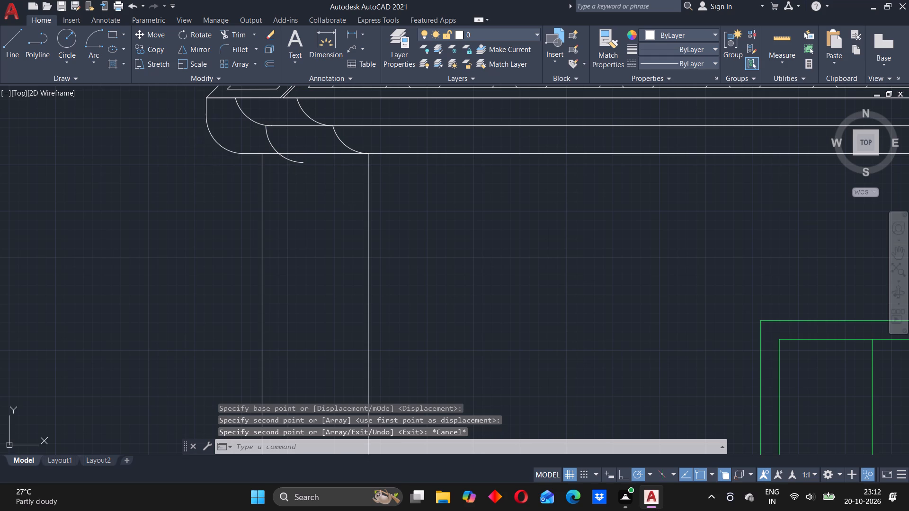
key(Delete)
key(Delete)
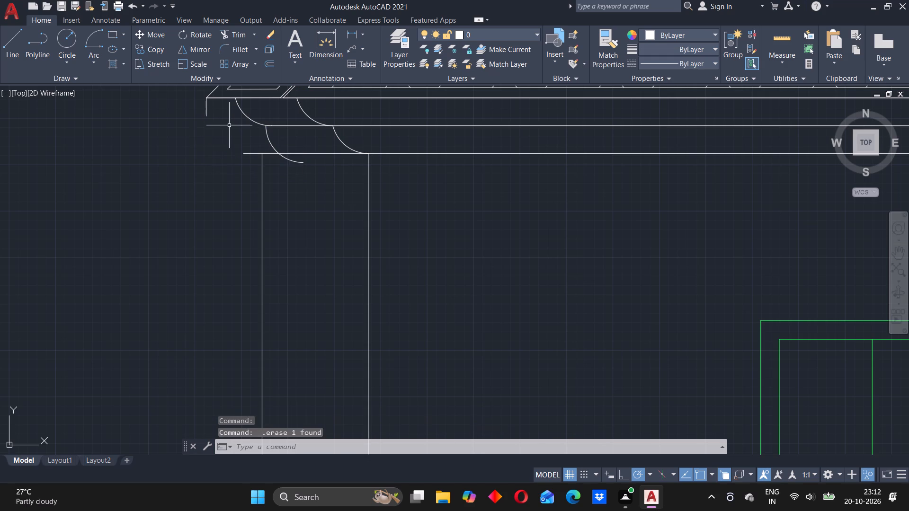
click(207, 110)
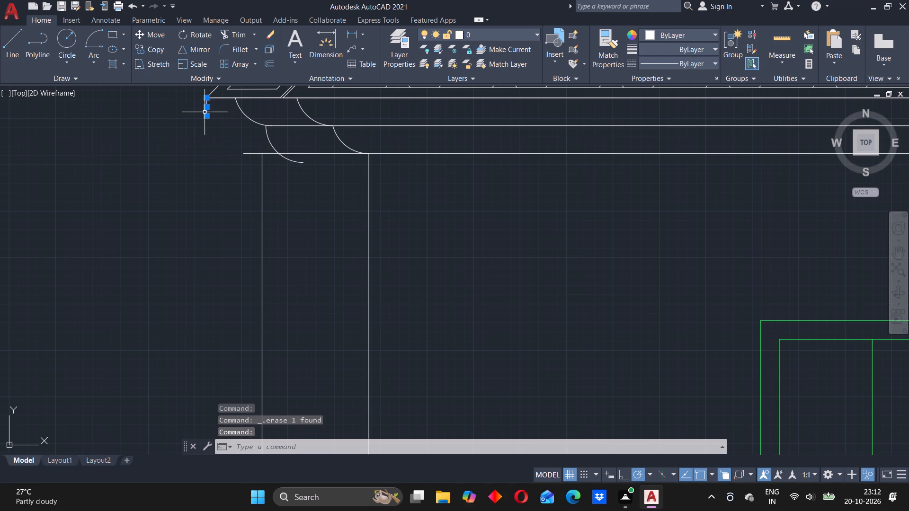
key(Delete)
Trim the lower eaves line beyond the leftmost wall line and the copied arc's tail below the eaves.
text(TR)
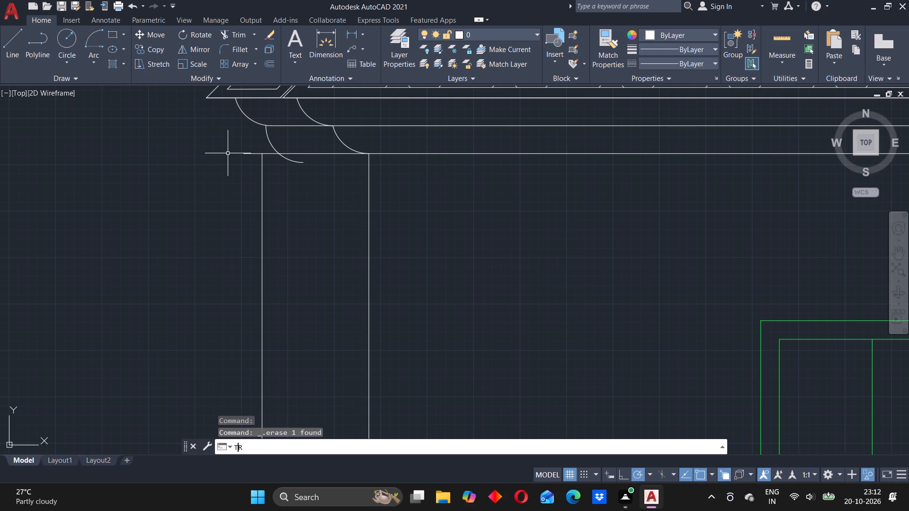
key(Return)
click(247, 155)
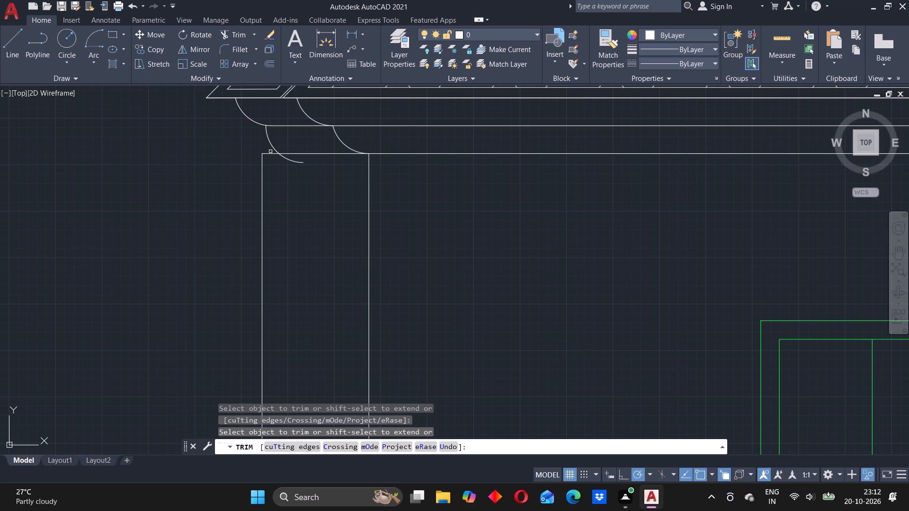
click(286, 160)
Examine the stepped eaves arcs along the whole approach elevation, from the leftmost wall line to the rightmost.
scroll(299, 167, down, 2)
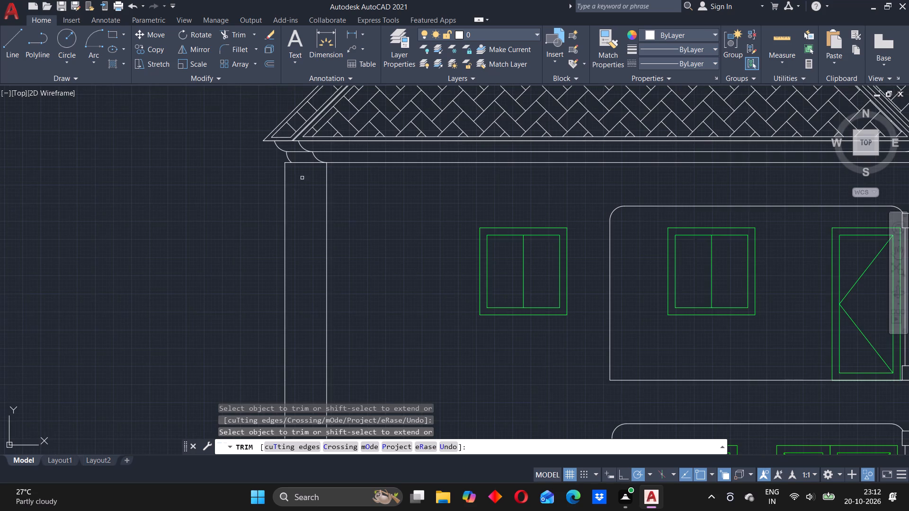
scroll(304, 183, down, 2)
middle_drag(331, 203, 243, 207)
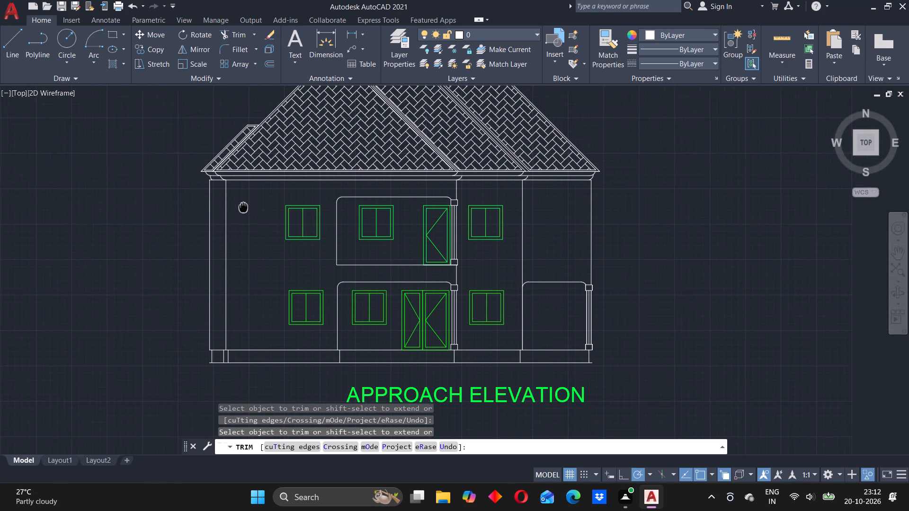
middle_drag(243, 207, 223, 208)
scroll(217, 199, up, 2)
middle_drag(270, 179, 267, 180)
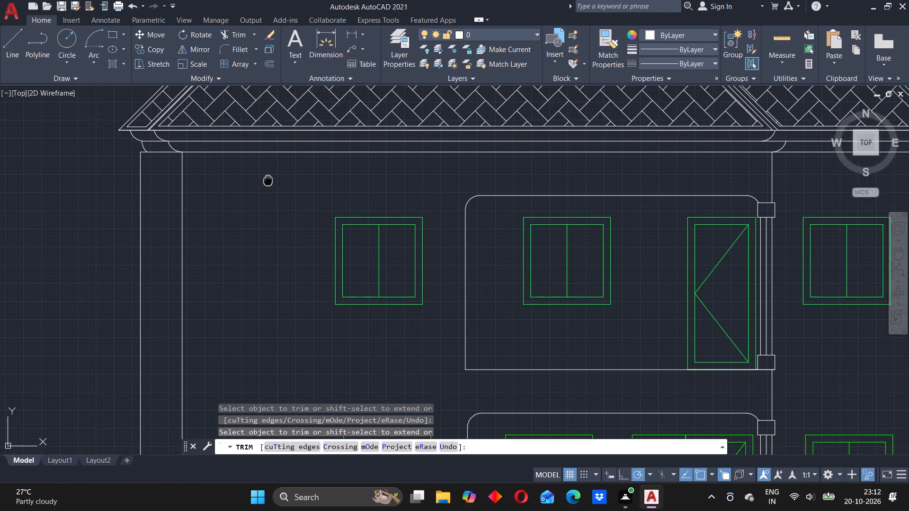
middle_drag(267, 180, 221, 184)
scroll(213, 181, down, 2)
middle_drag(429, 183, 400, 197)
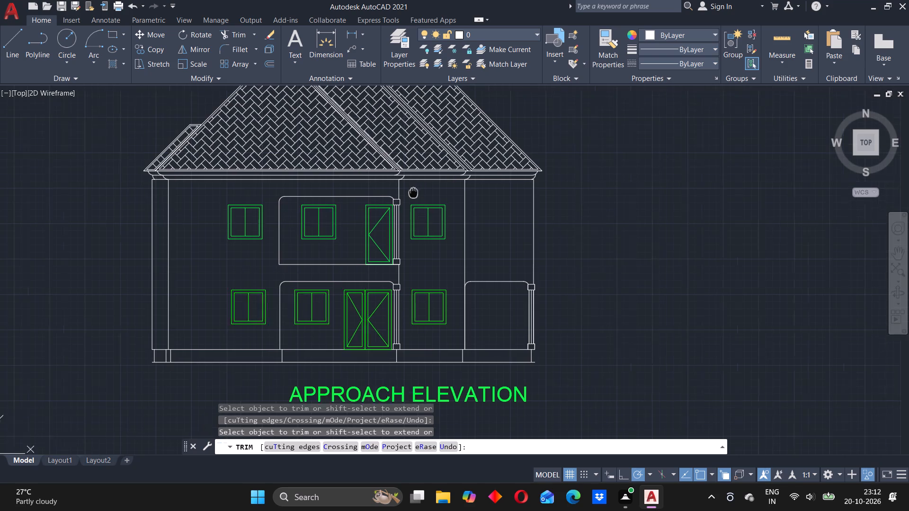
middle_drag(400, 197, 339, 212)
scroll(439, 220, up, 3)
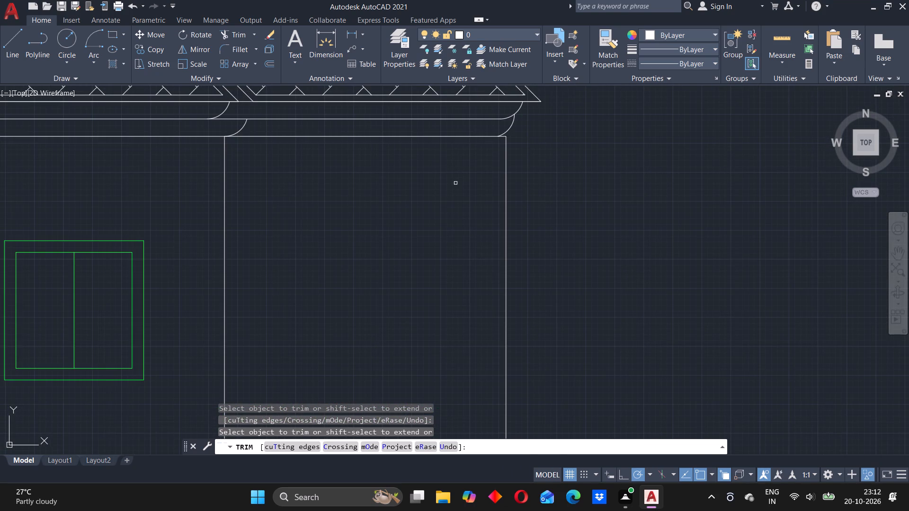
Copy the upper eaves arc from the right end to the upper ends of the lower arcs at the two inner wall lines.
key(Escape)
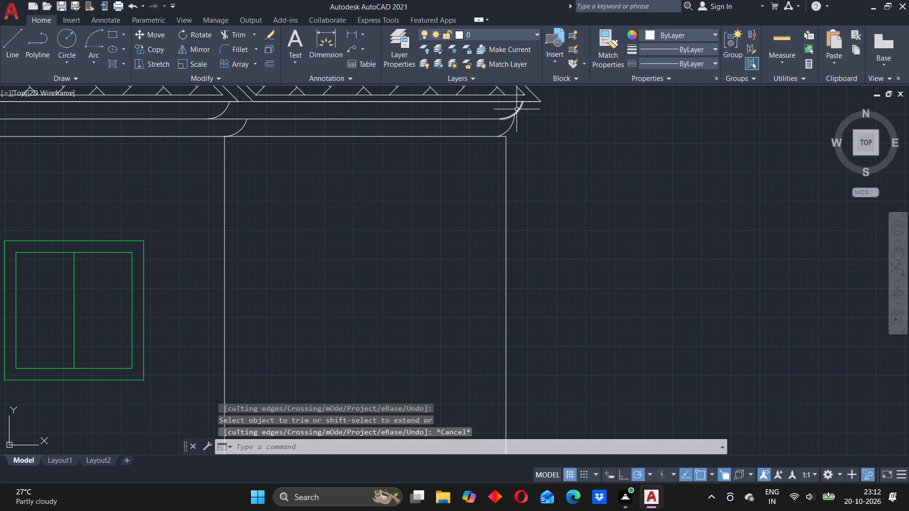
click(518, 109)
key(c)
key(o)
key(Return)
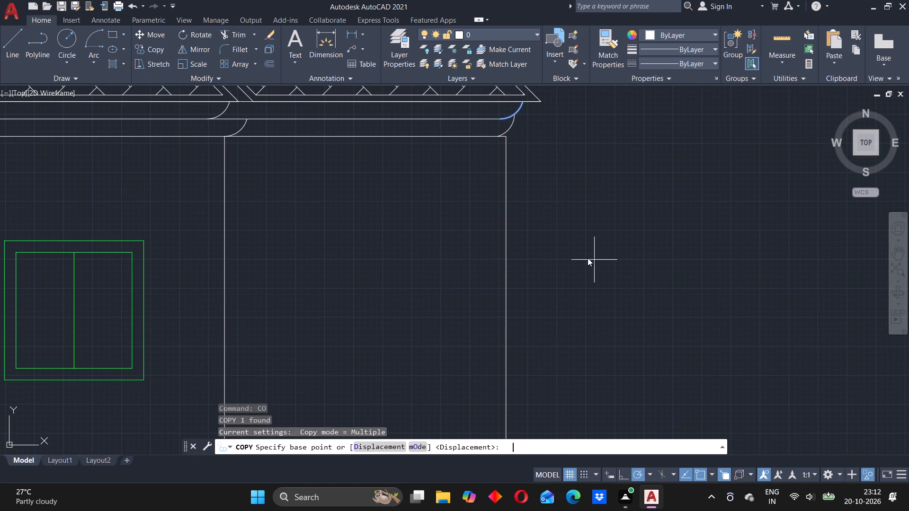
click(499, 121)
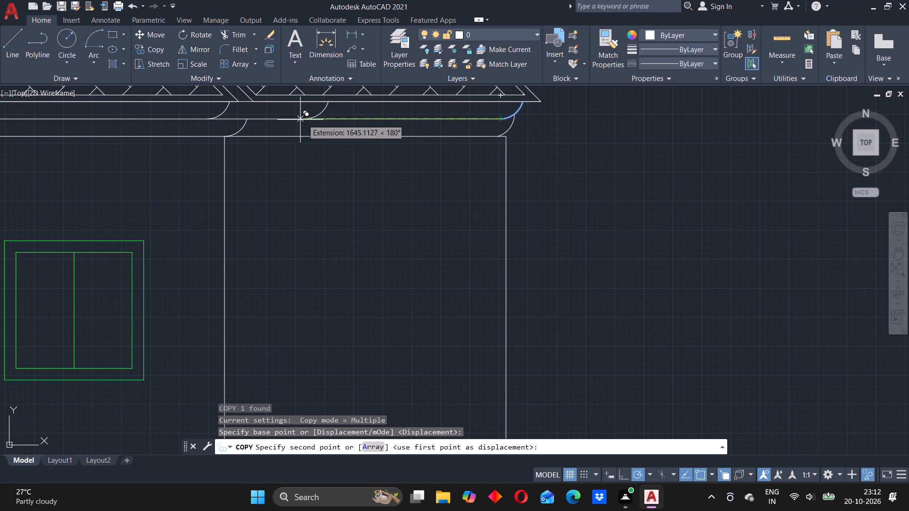
click(249, 116)
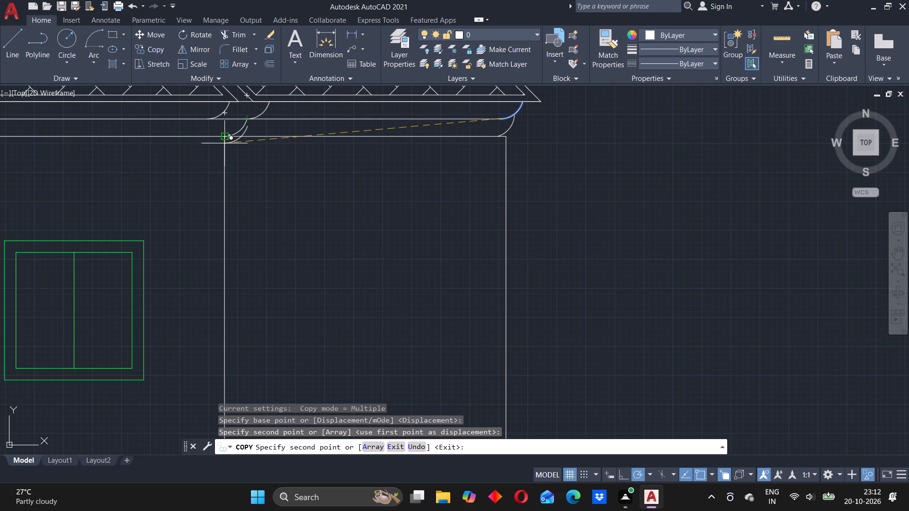
middle_drag(142, 177, 453, 243)
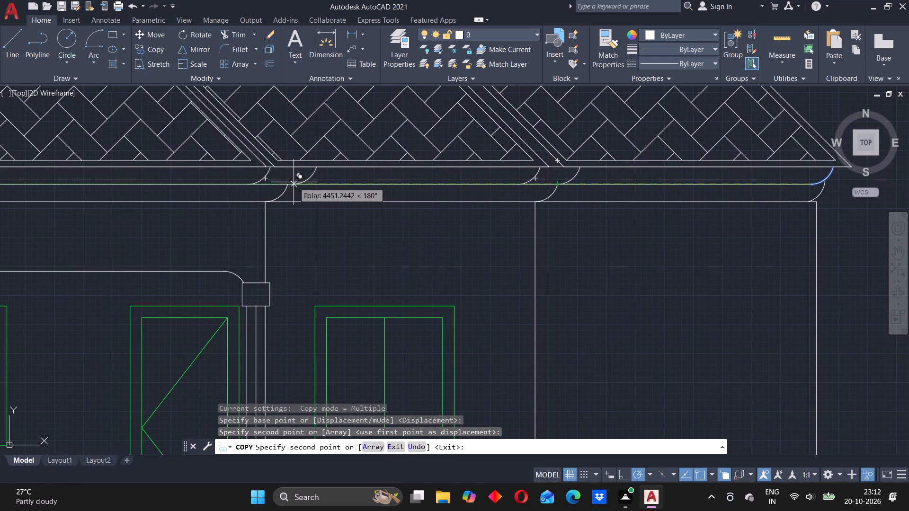
click(288, 182)
key(Escape)
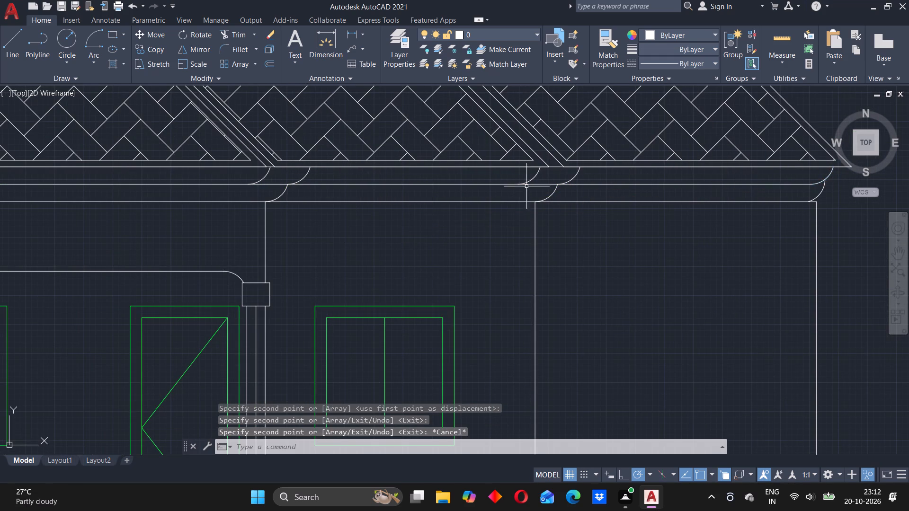
Erase the two original upper eaves arcs beside the new copies at the inner wall lines.
click(533, 176)
key(Delete)
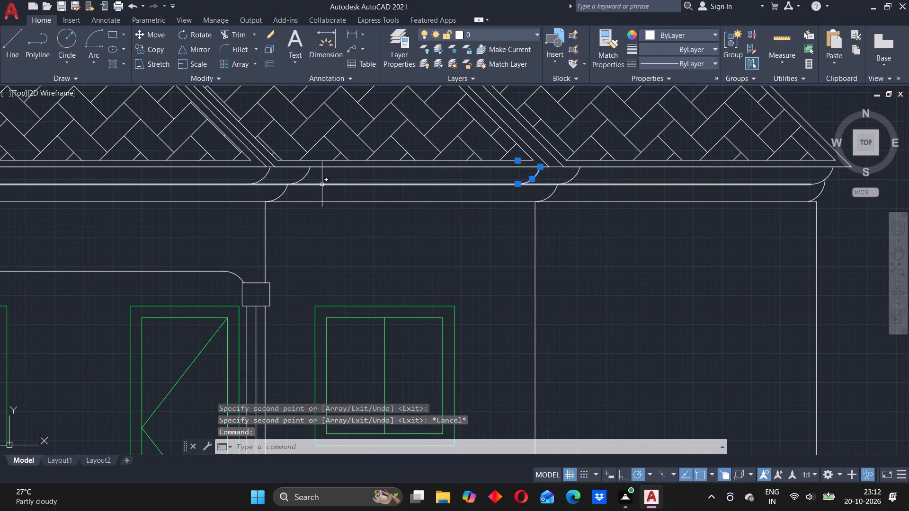
key(Delete)
click(265, 176)
key(Delete)
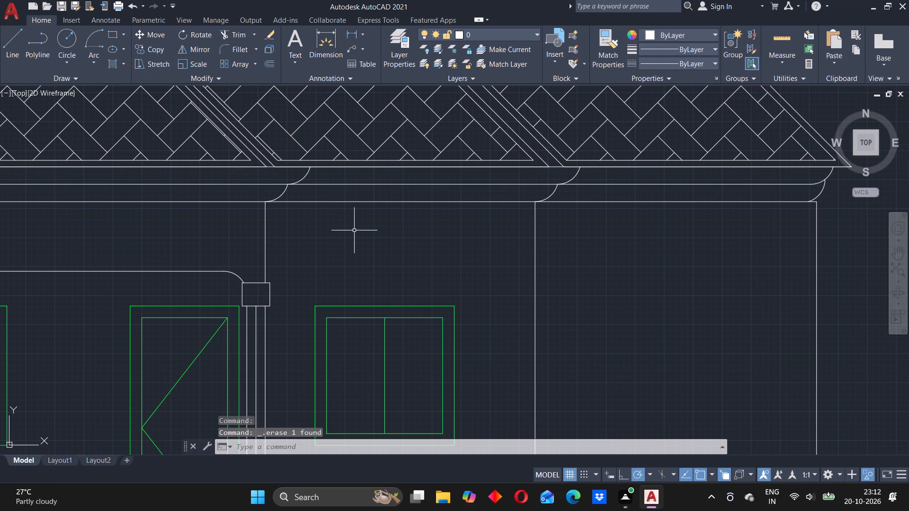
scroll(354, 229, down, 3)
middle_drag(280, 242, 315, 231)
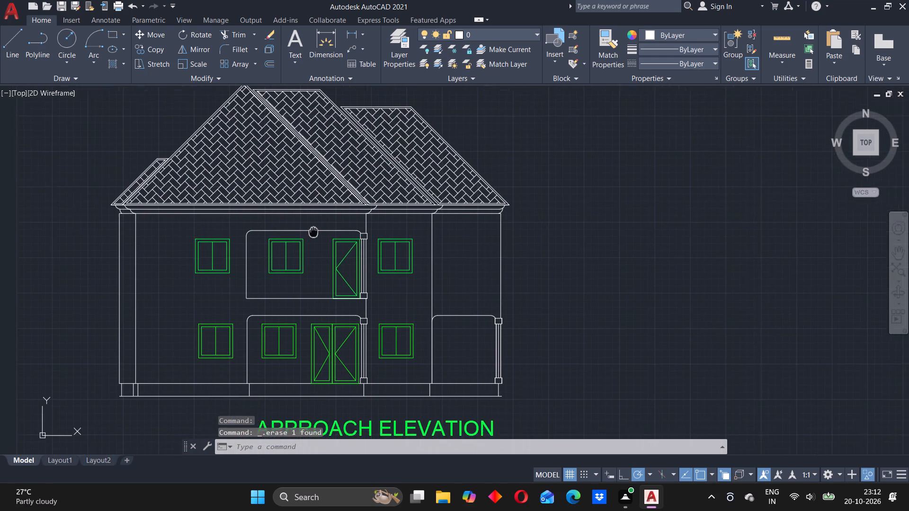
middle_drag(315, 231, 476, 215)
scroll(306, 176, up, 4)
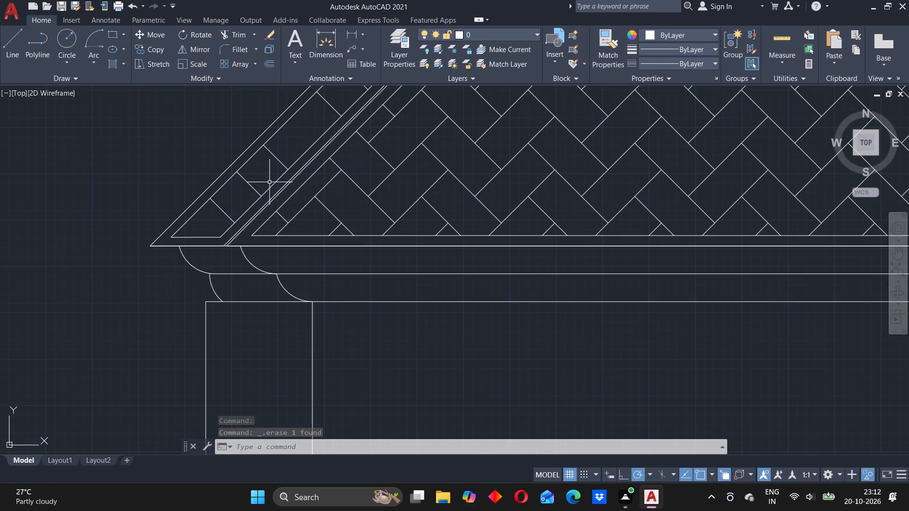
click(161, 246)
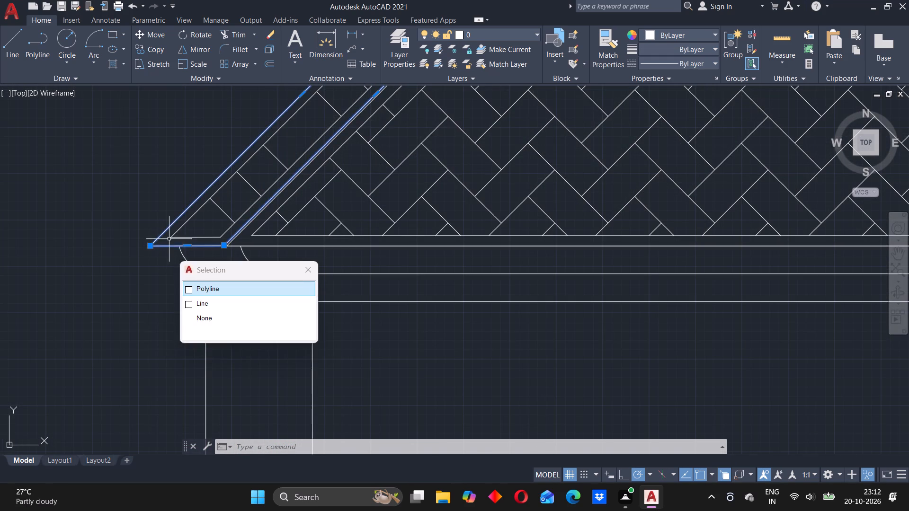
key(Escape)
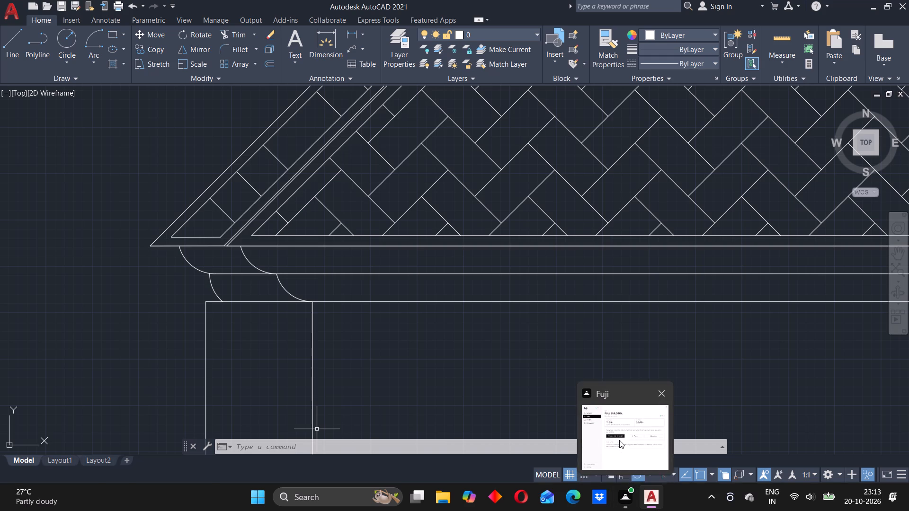
Move the approach elevation's walls, openings and eaves horizontally to the right, clear of the hatched roof and title.
scroll(416, 307, down, 2)
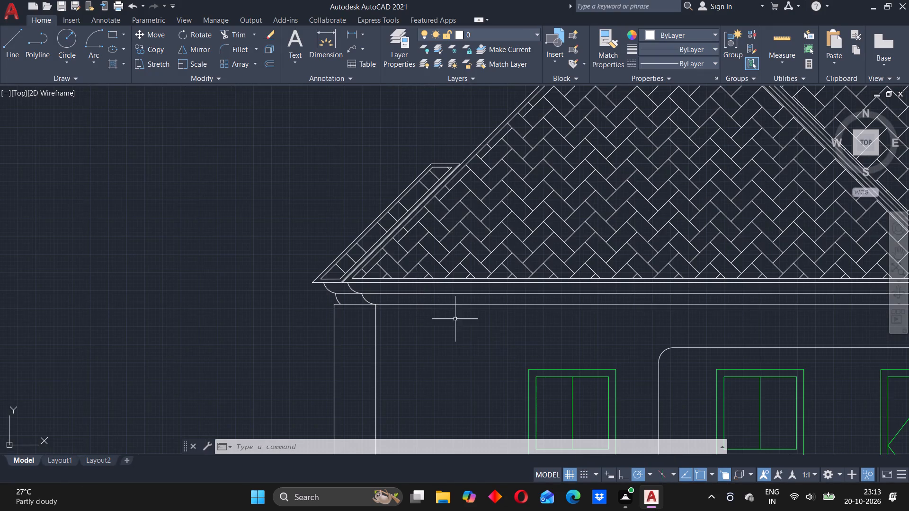
middle_drag(493, 337, 377, 234)
scroll(296, 170, down, 2)
scroll(383, 190, up, 1)
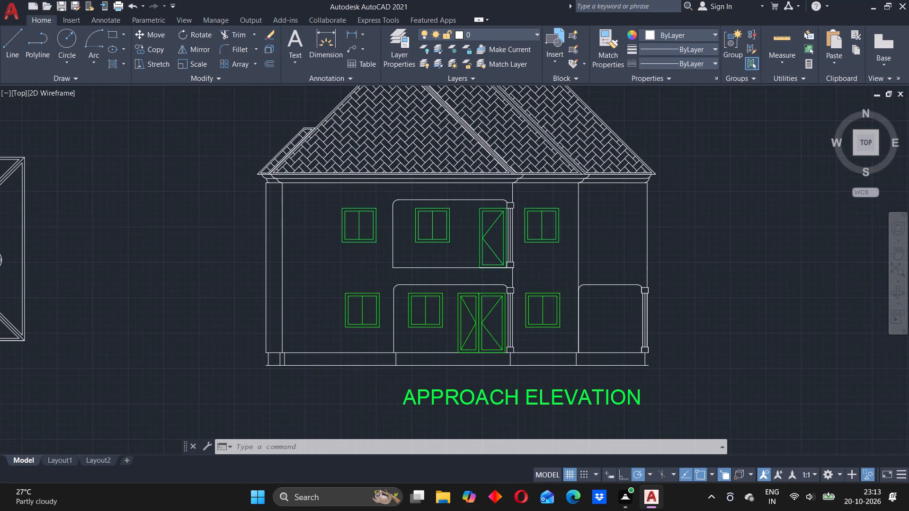
drag(150, 141, 177, 144)
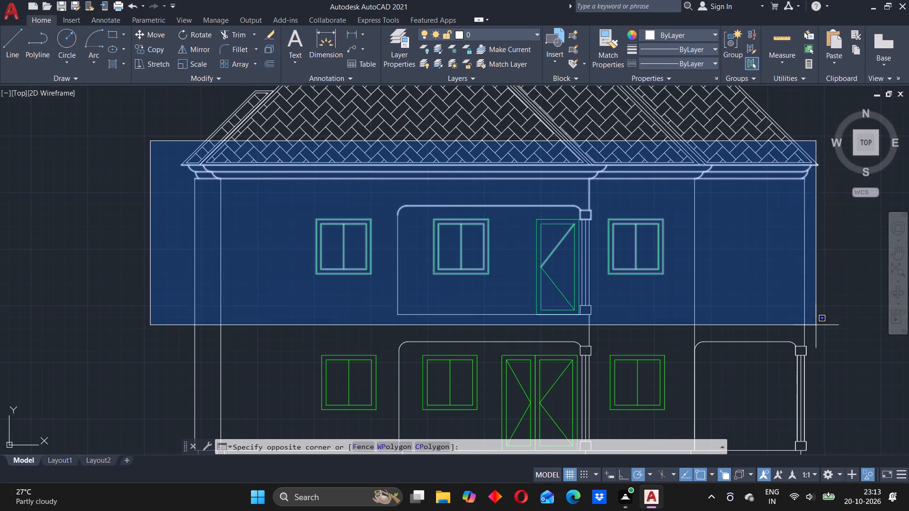
scroll(806, 332, down, 1)
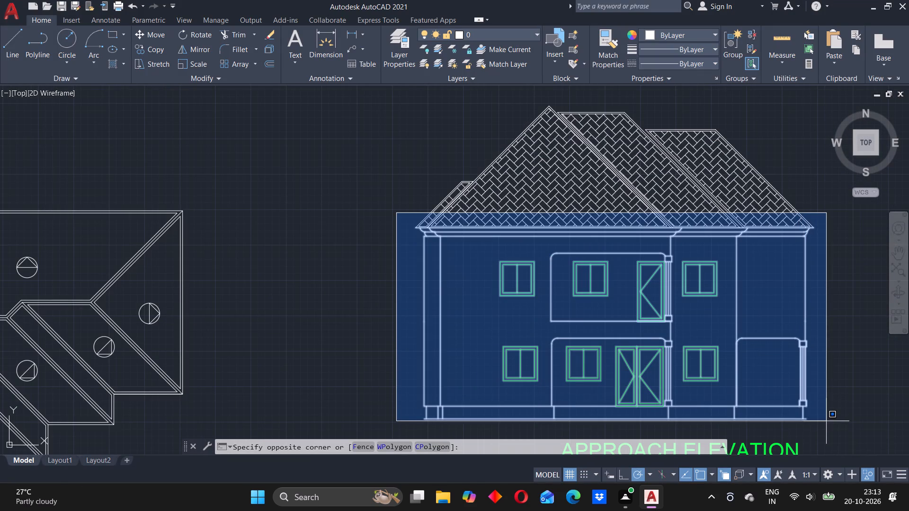
click(820, 425)
scroll(816, 426, up, 2)
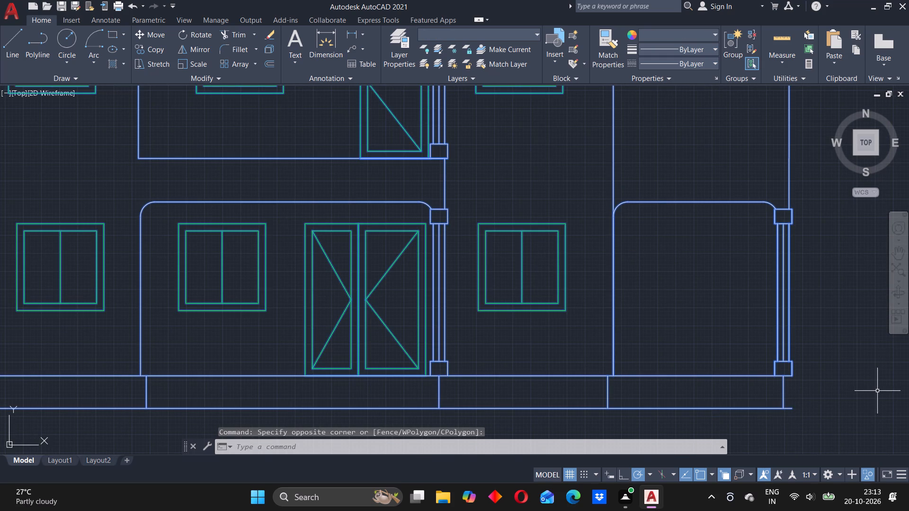
key(m)
key(Return)
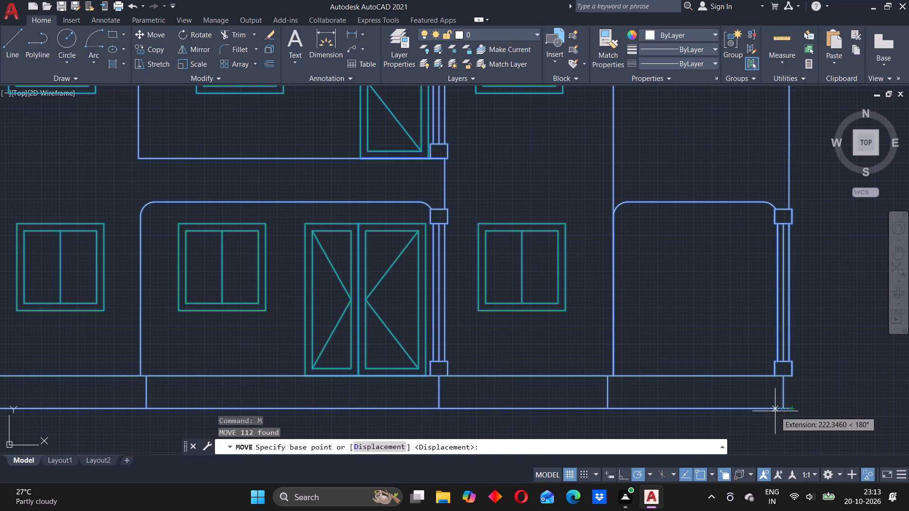
click(784, 410)
scroll(796, 407, down, 2)
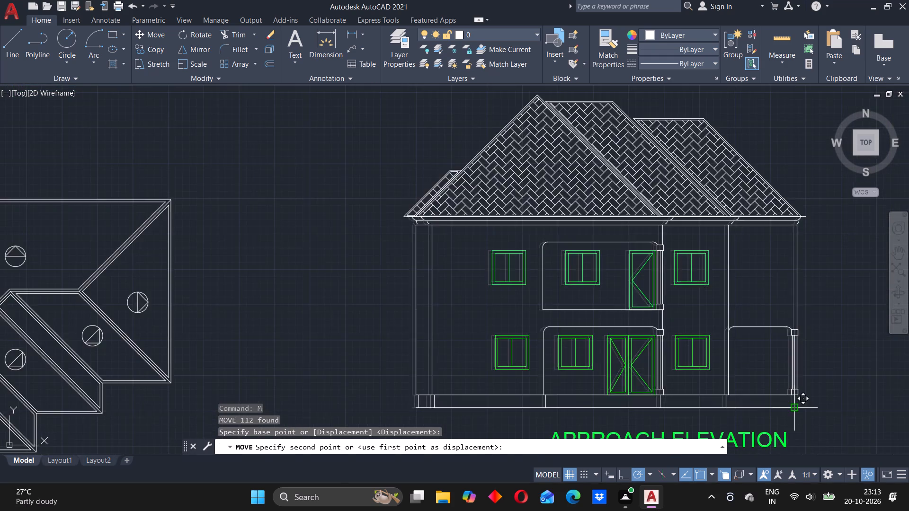
scroll(796, 405, down, 2)
middle_drag(798, 405, 599, 244)
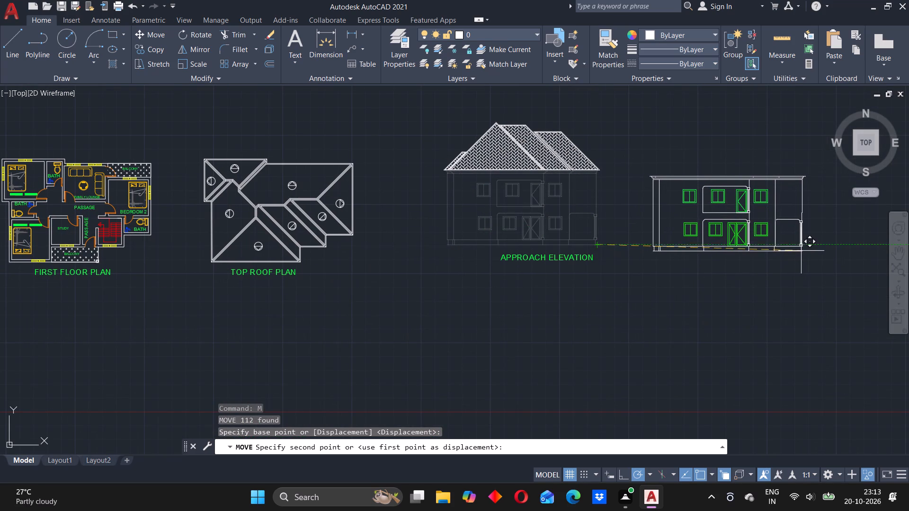
click(801, 249)
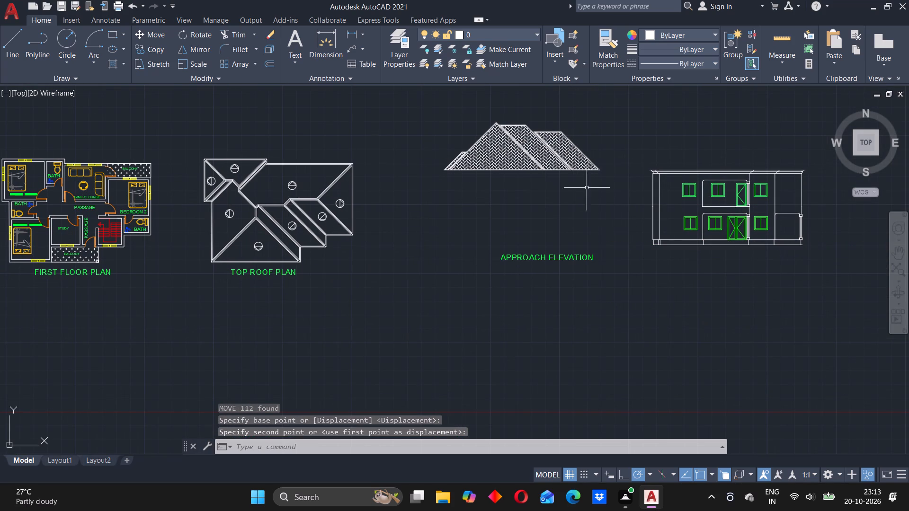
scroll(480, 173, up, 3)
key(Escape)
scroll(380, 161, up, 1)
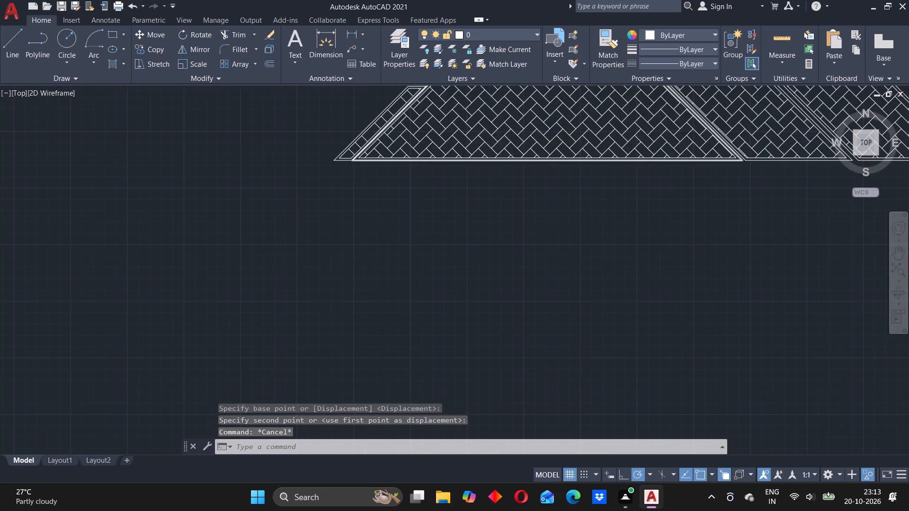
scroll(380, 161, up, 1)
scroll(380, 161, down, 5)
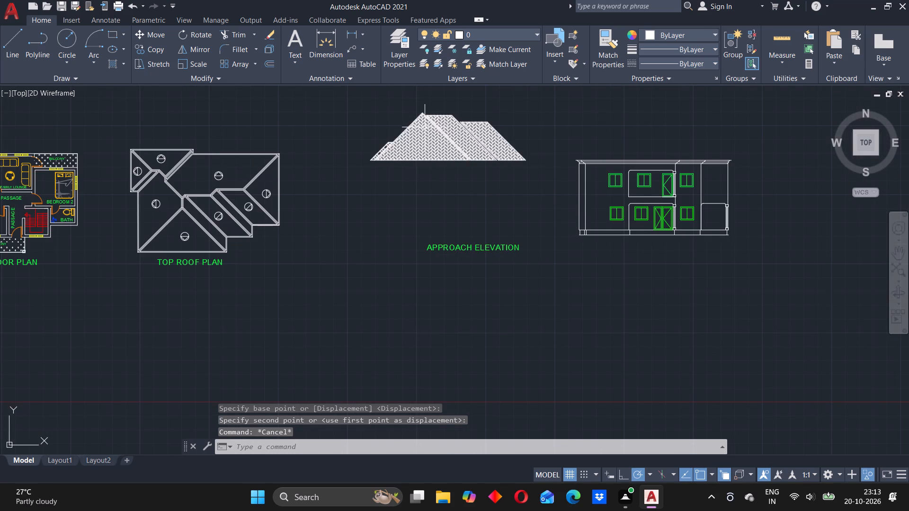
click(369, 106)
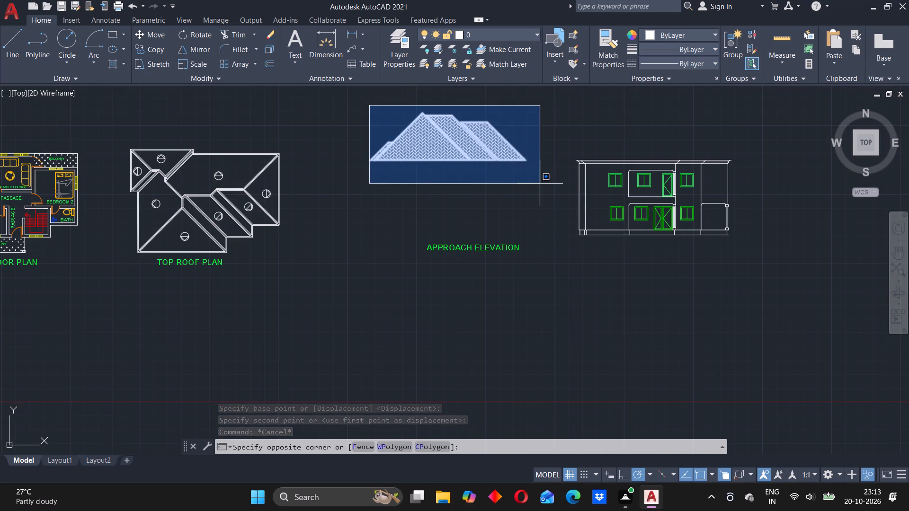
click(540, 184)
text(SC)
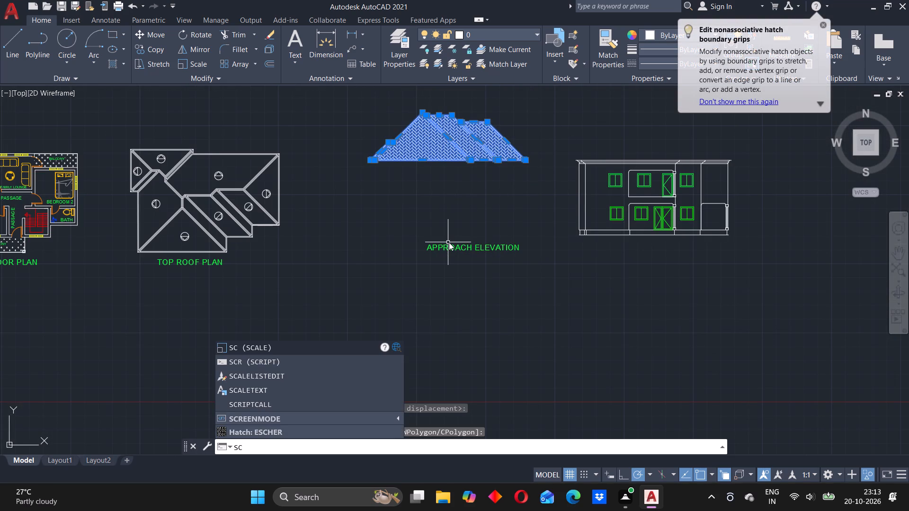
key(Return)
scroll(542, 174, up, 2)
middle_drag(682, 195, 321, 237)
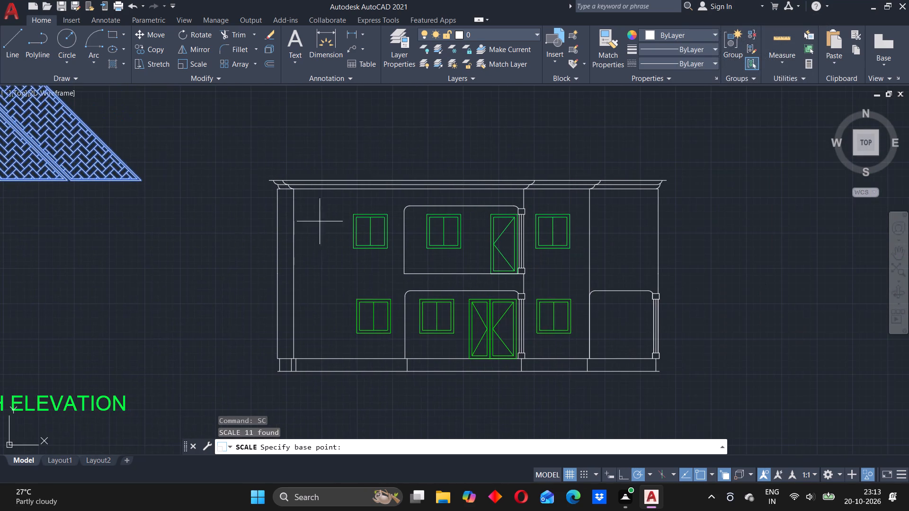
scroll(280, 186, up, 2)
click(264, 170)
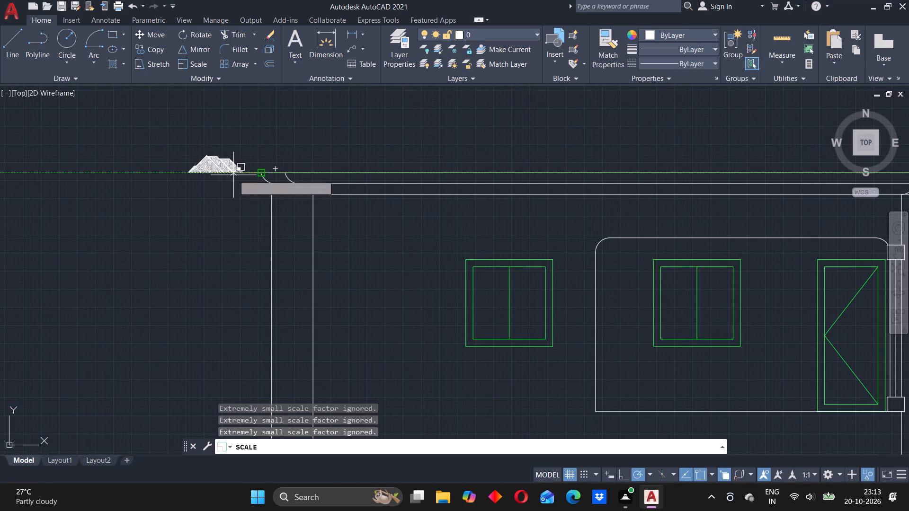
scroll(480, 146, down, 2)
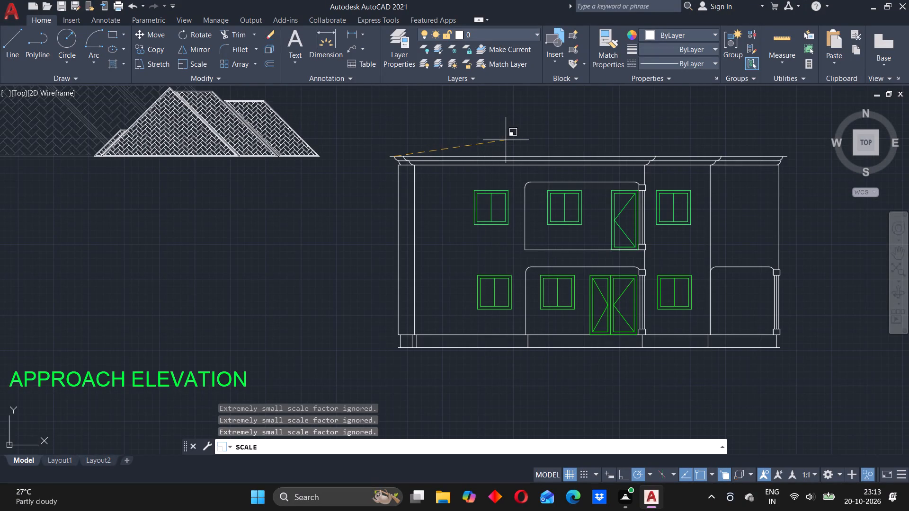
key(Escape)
Scale the hatched roof down slightly by eye, using the outer end of the elevation's rightmost upper eaves arc as base point.
scroll(257, 157, down, 2)
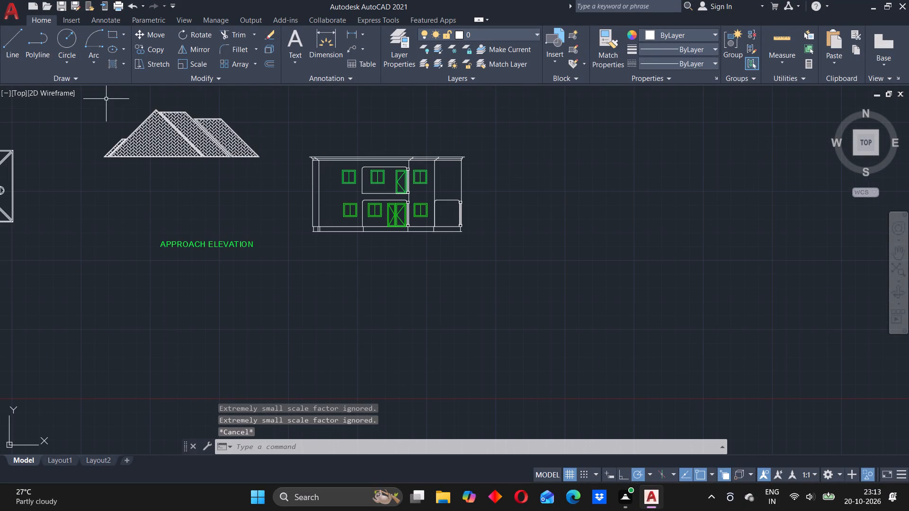
click(103, 103)
click(276, 194)
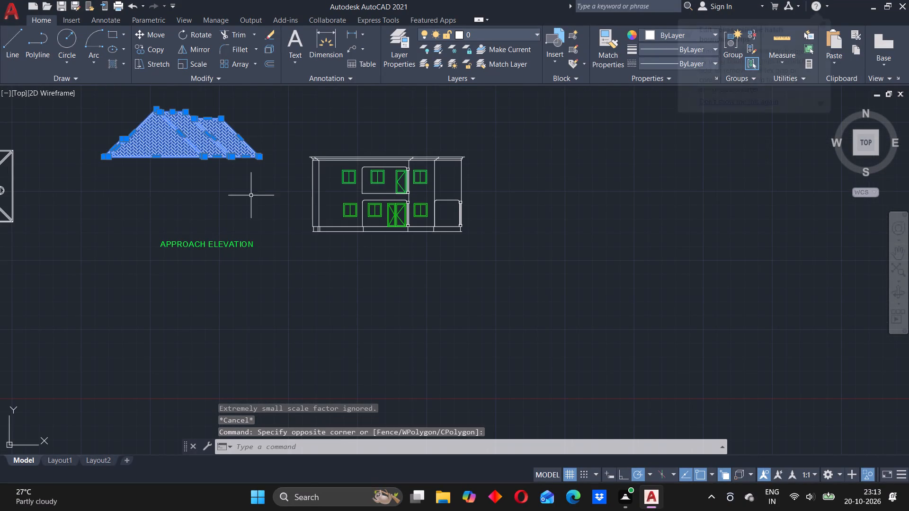
key(s)
key(c)
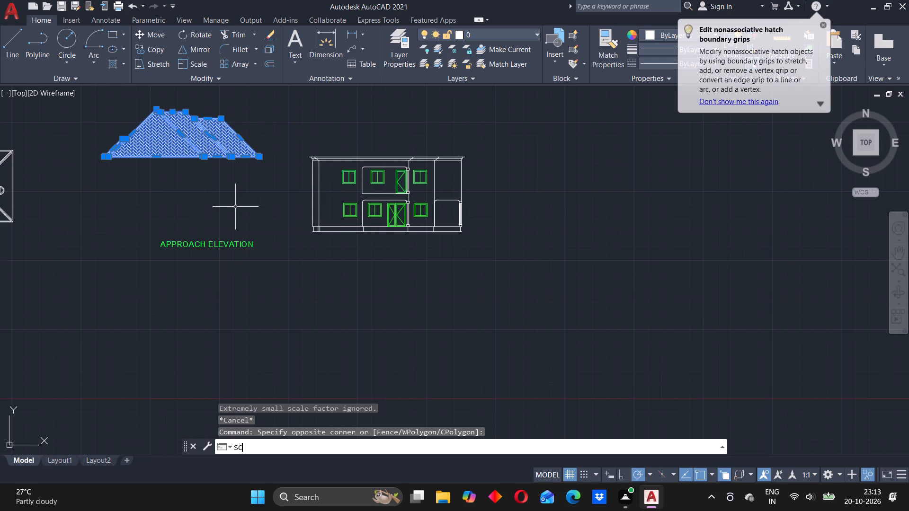
key(Return)
scroll(483, 168, up, 2)
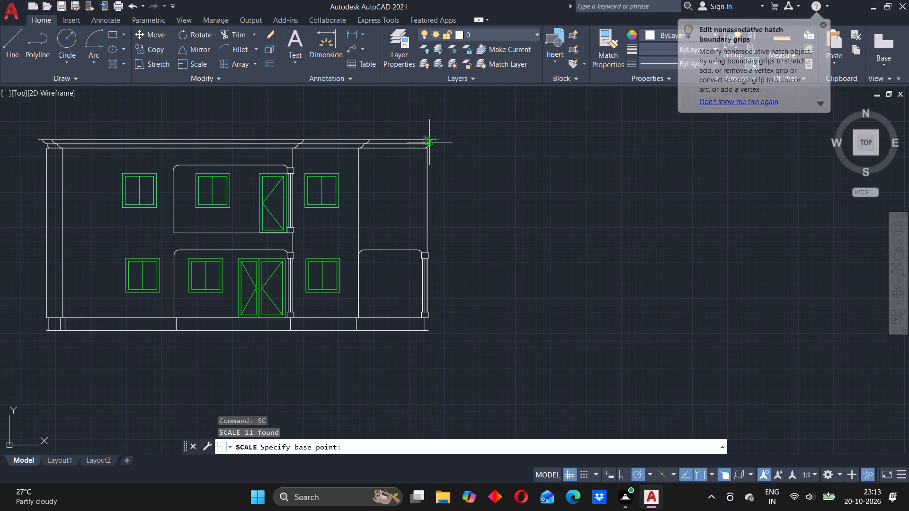
scroll(432, 141, up, 4)
click(428, 133)
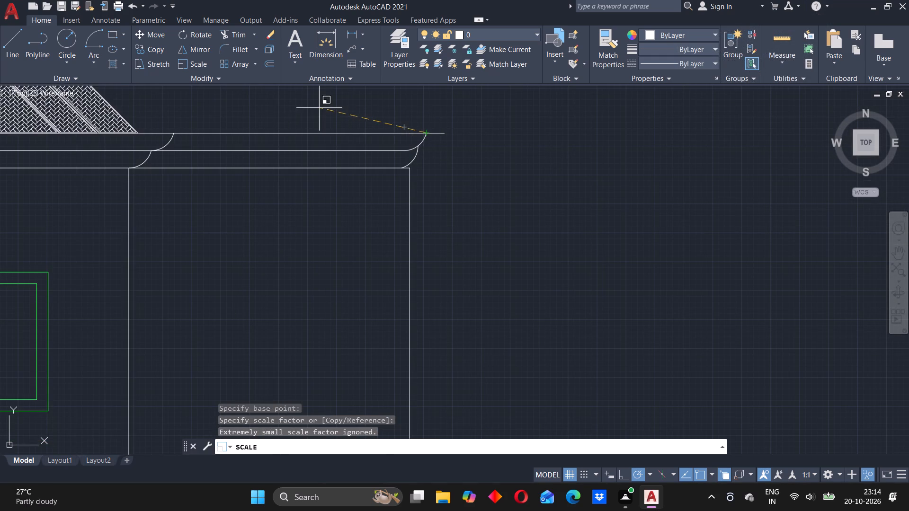
scroll(331, 104, down, 2)
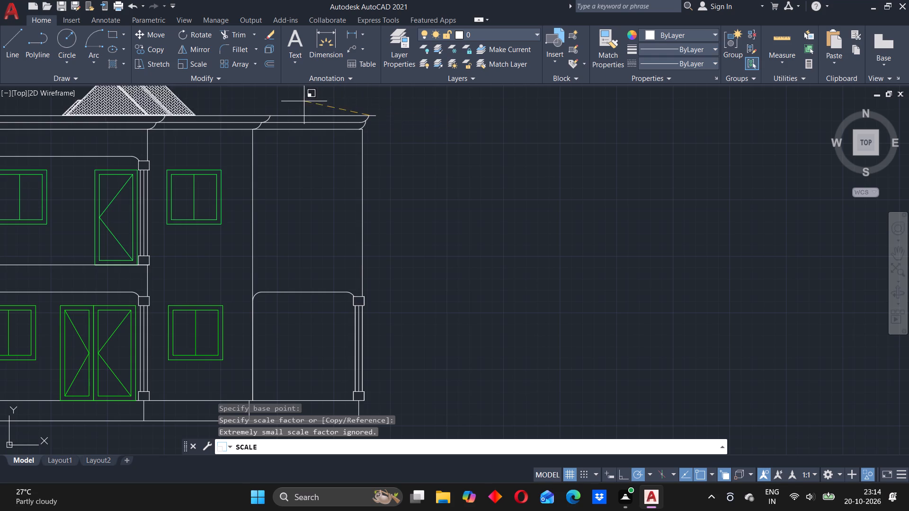
scroll(304, 101, up, 2)
scroll(305, 108, down, 4)
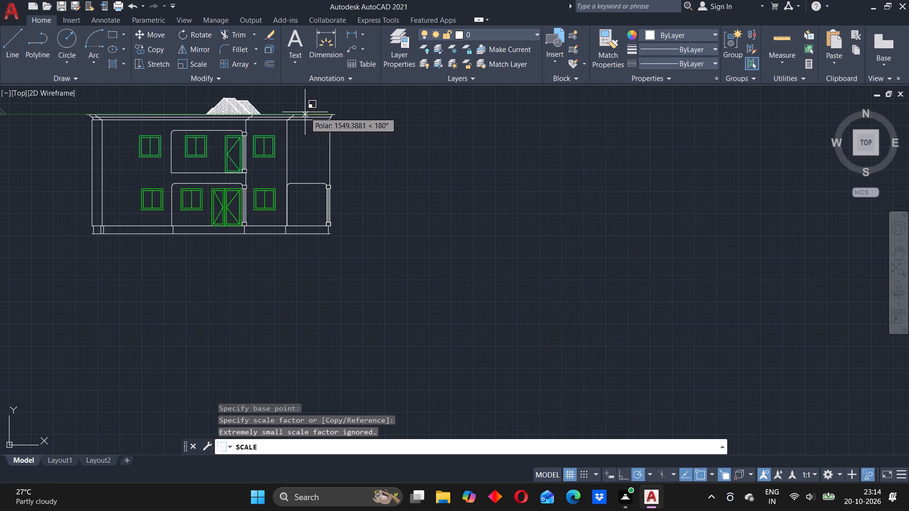
middle_drag(305, 112, 504, 179)
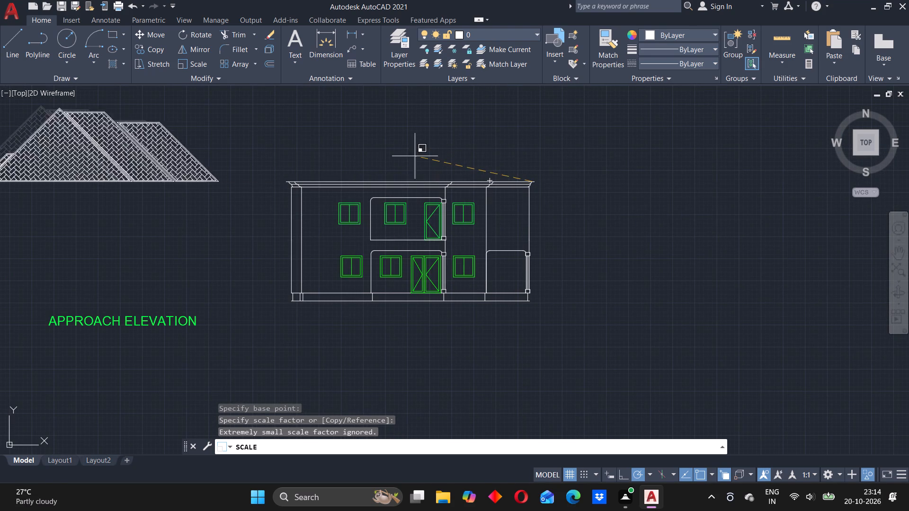
scroll(408, 153, down, 2)
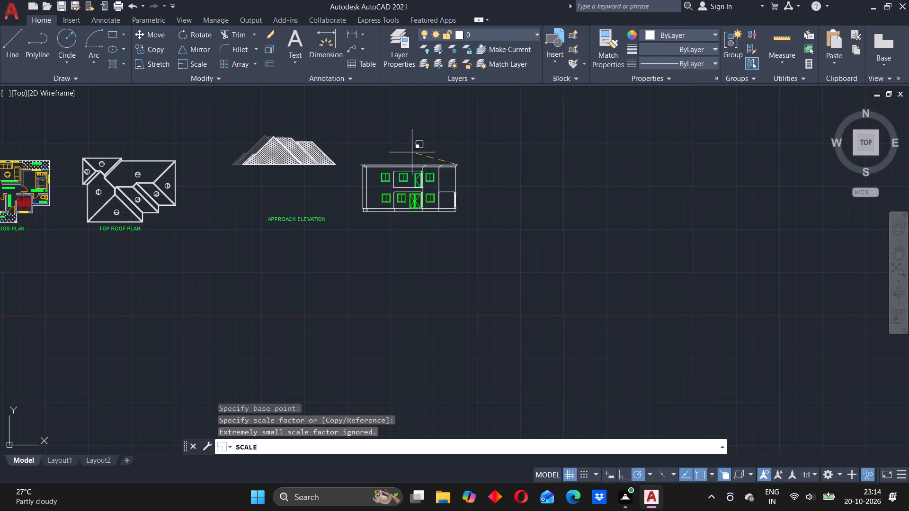
click(412, 152)
Move the hatched roof by its lower right corner to about 654 units directly above the rightmost upper eaves arc's outer end.
scroll(286, 165, up, 4)
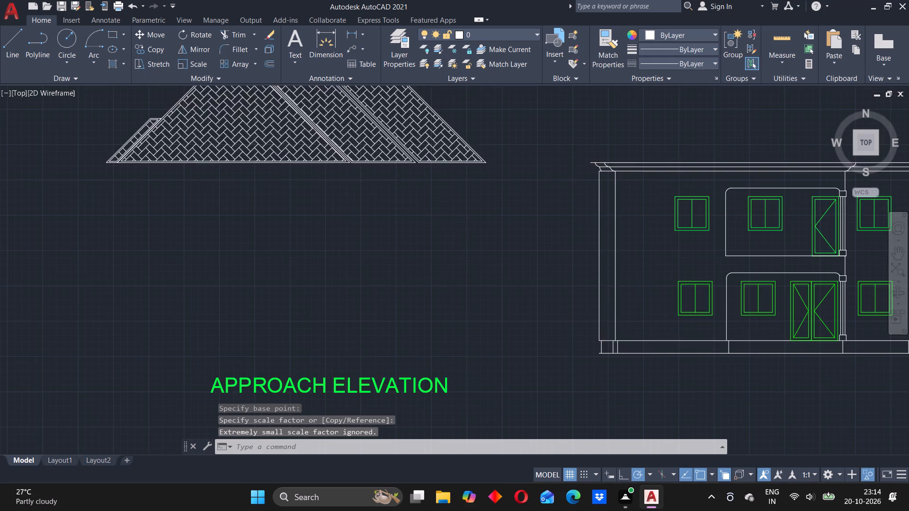
scroll(539, 178, down, 3)
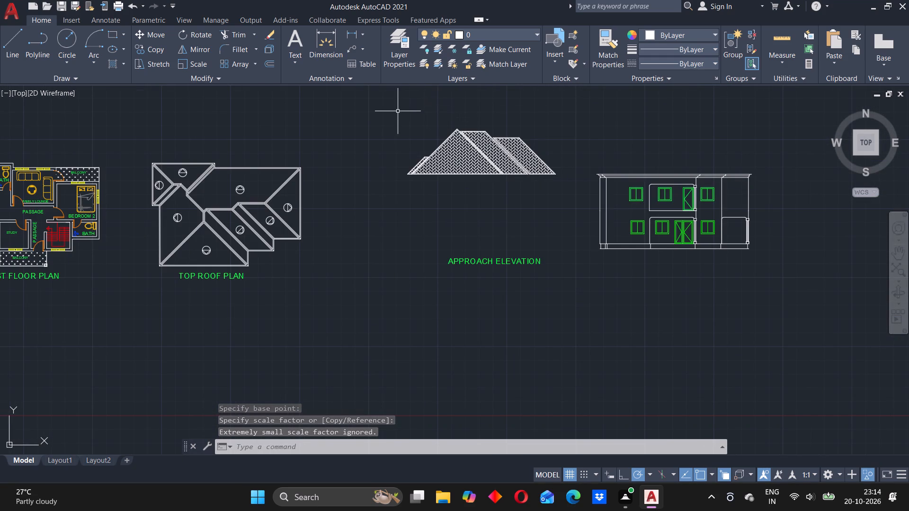
drag(372, 106, 404, 109)
click(570, 192)
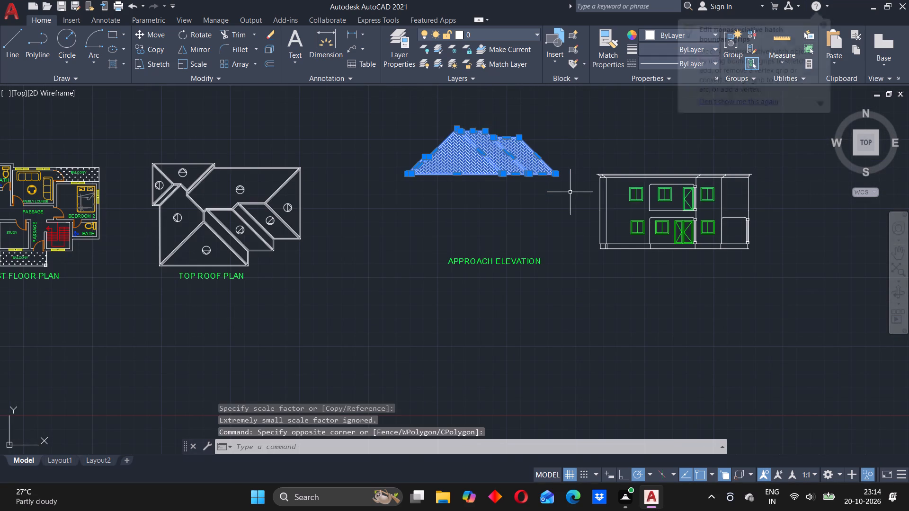
key(m)
key(Return)
scroll(565, 184, up, 2)
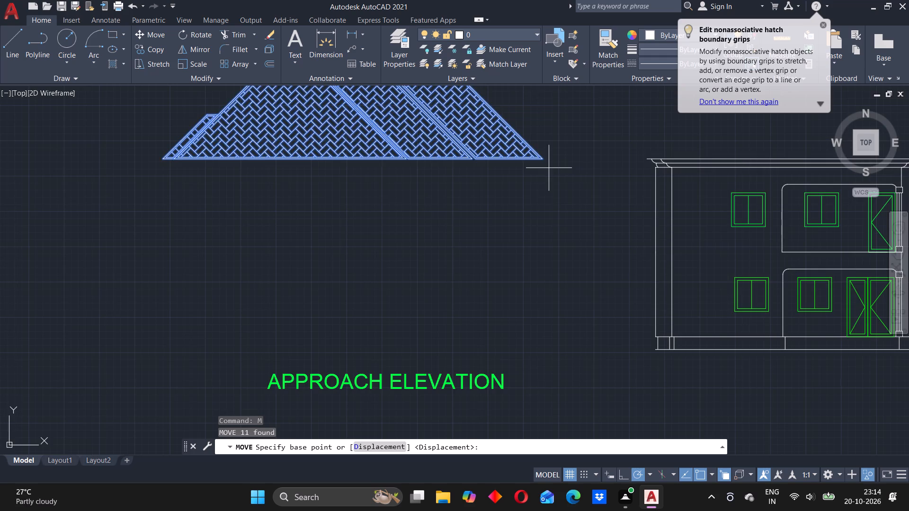
scroll(544, 166, up, 1)
click(540, 156)
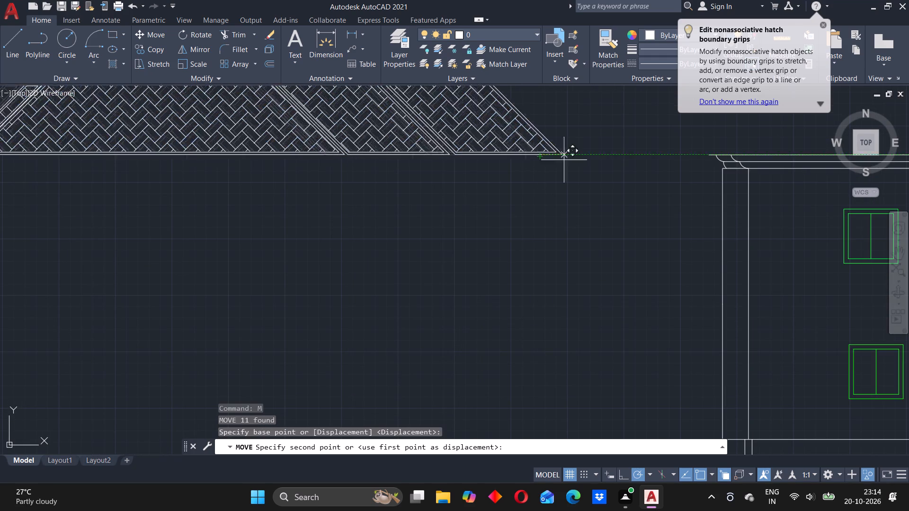
scroll(615, 155, down, 3)
middle_drag(743, 167, 521, 215)
scroll(563, 196, up, 2)
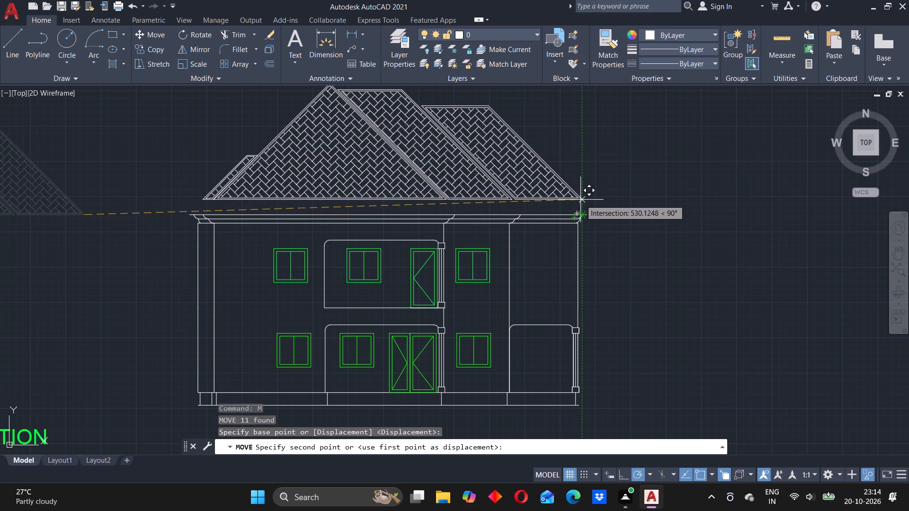
scroll(575, 194, up, 2)
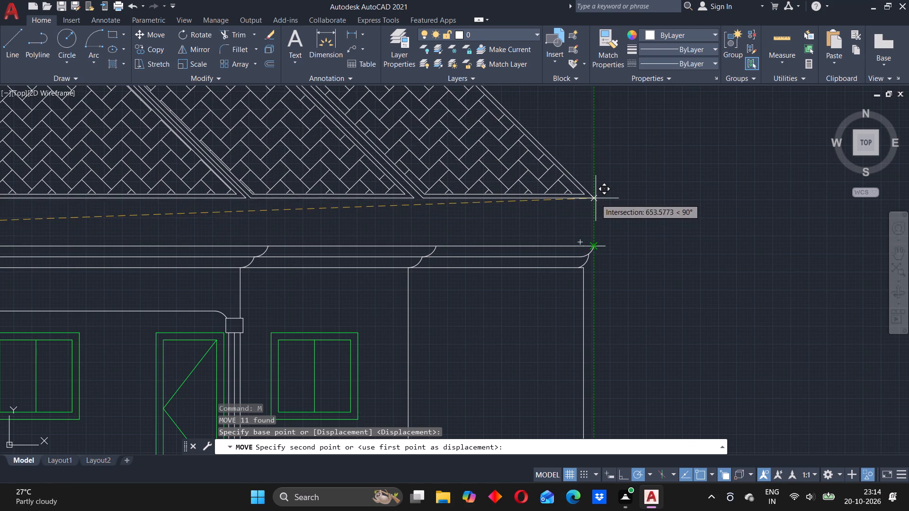
click(596, 197)
Scale the hatched roof up slightly about the rightmost upper eaves arc's outer end until its base spans the eaves width.
scroll(569, 191, down, 2)
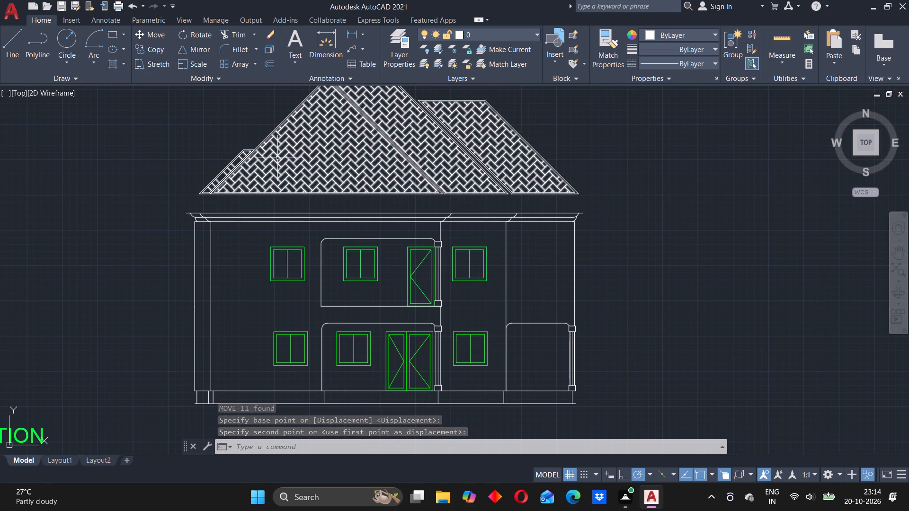
scroll(277, 158, down, 1)
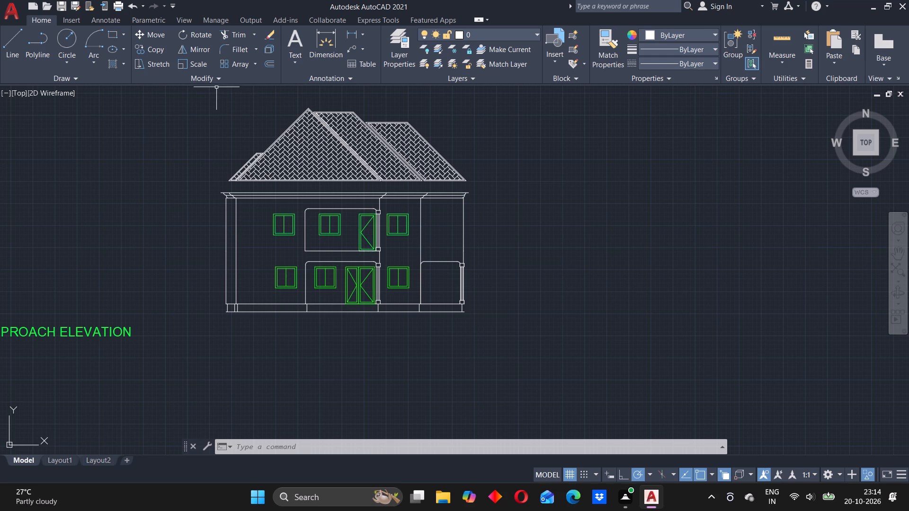
drag(204, 86, 210, 88)
click(215, 92)
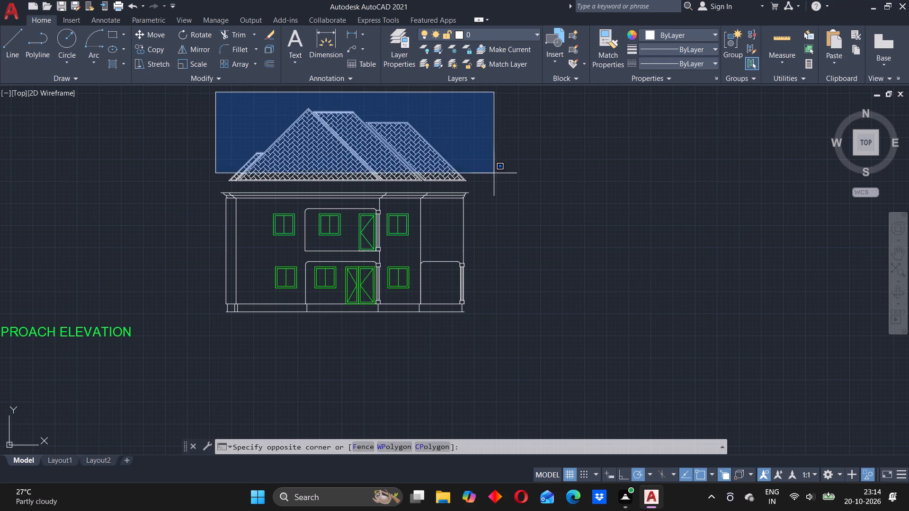
click(494, 184)
key(s)
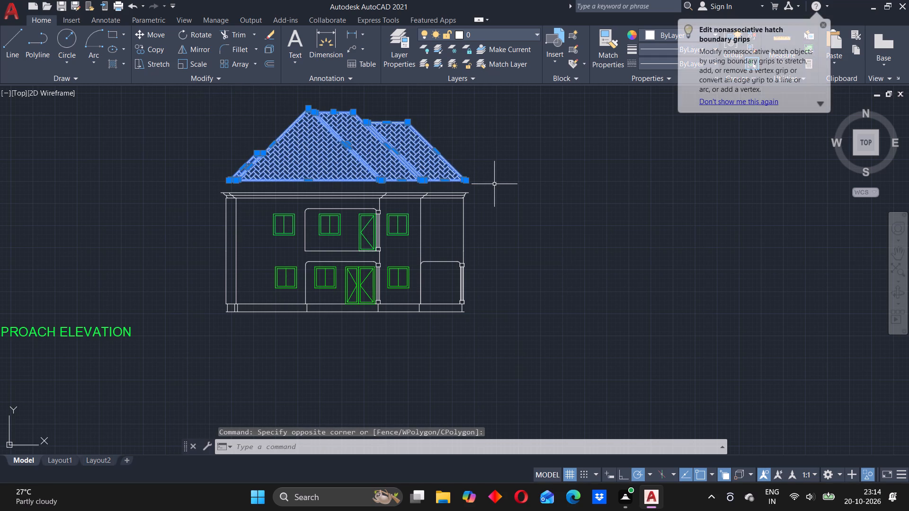
key(c)
key(Return)
scroll(469, 183, up, 1)
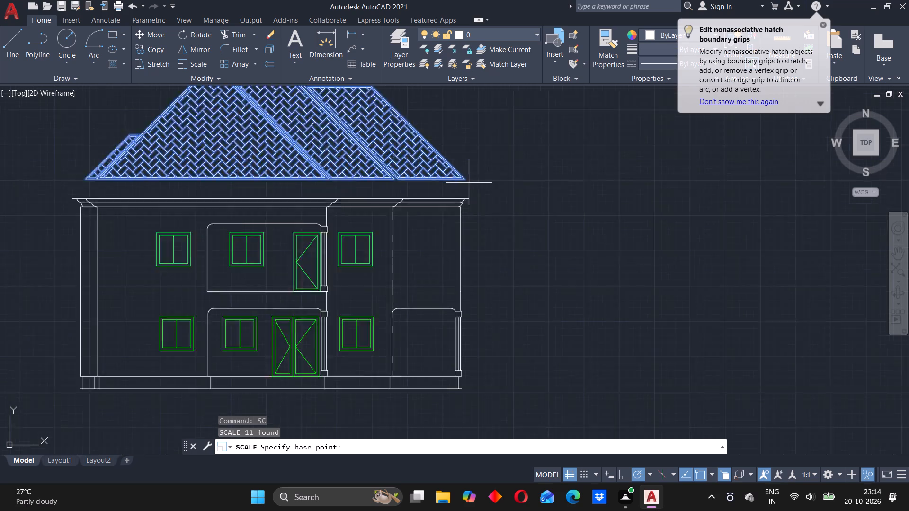
scroll(469, 183, up, 1)
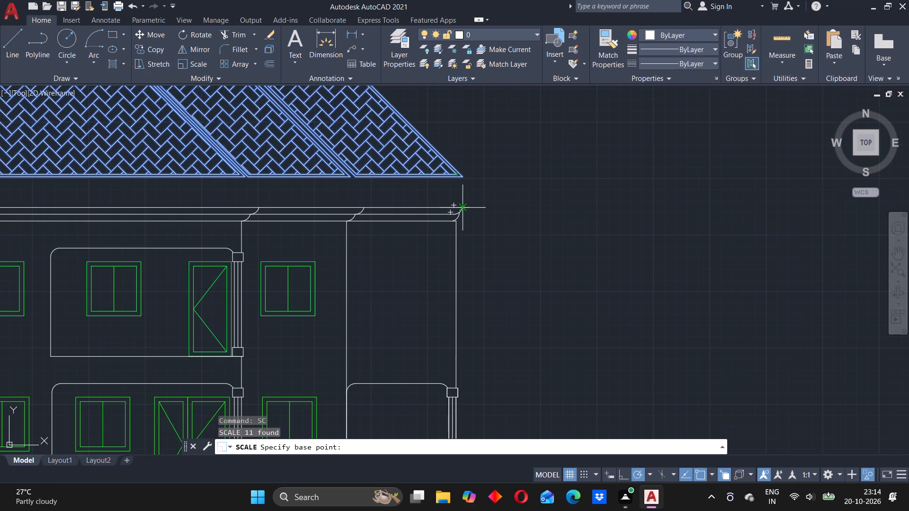
scroll(468, 200, up, 3)
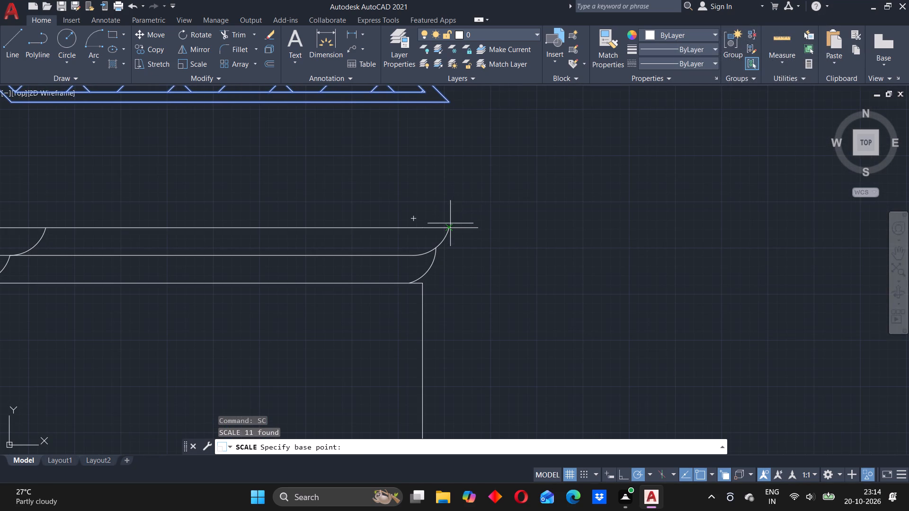
click(447, 227)
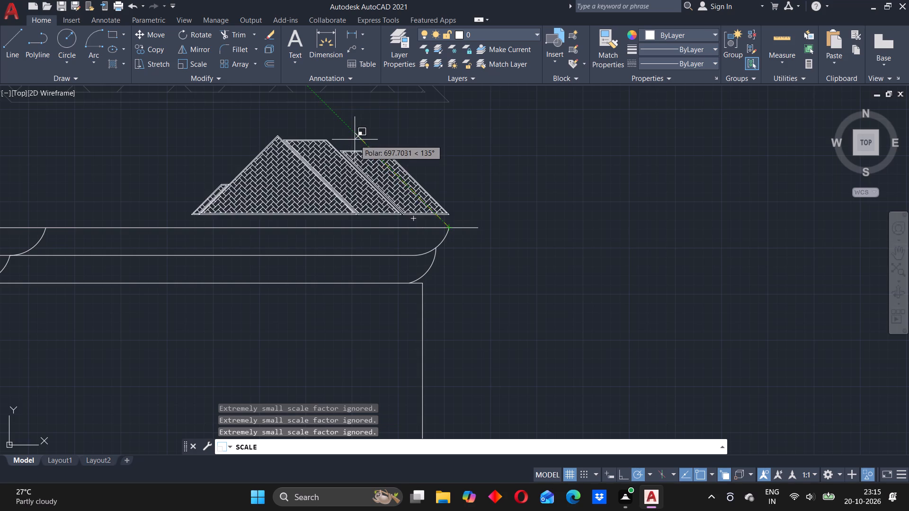
scroll(355, 140, down, 2)
scroll(200, 133, up, 2)
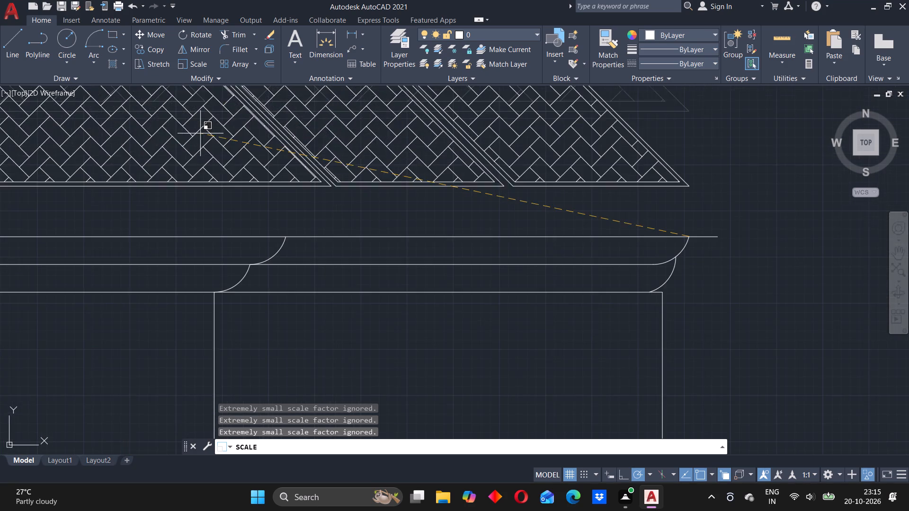
scroll(200, 133, down, 3)
middle_drag(172, 138, 474, 166)
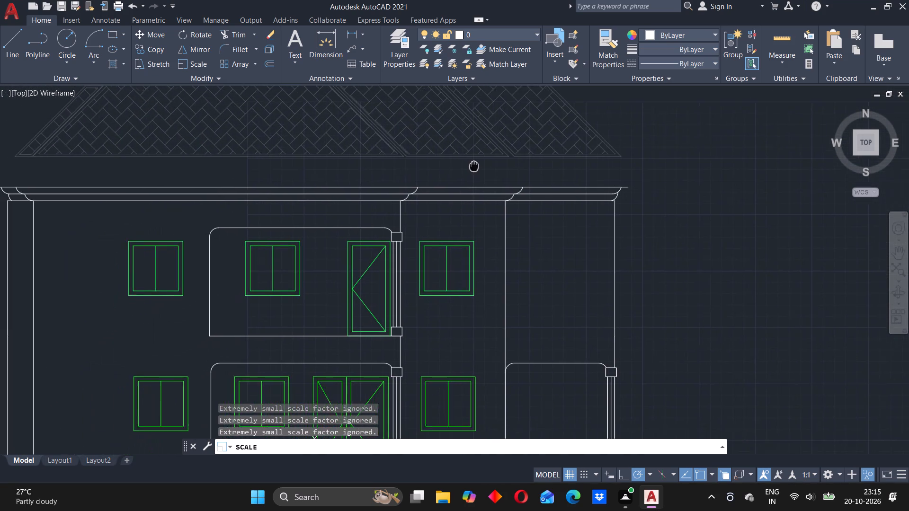
middle_drag(474, 166, 583, 157)
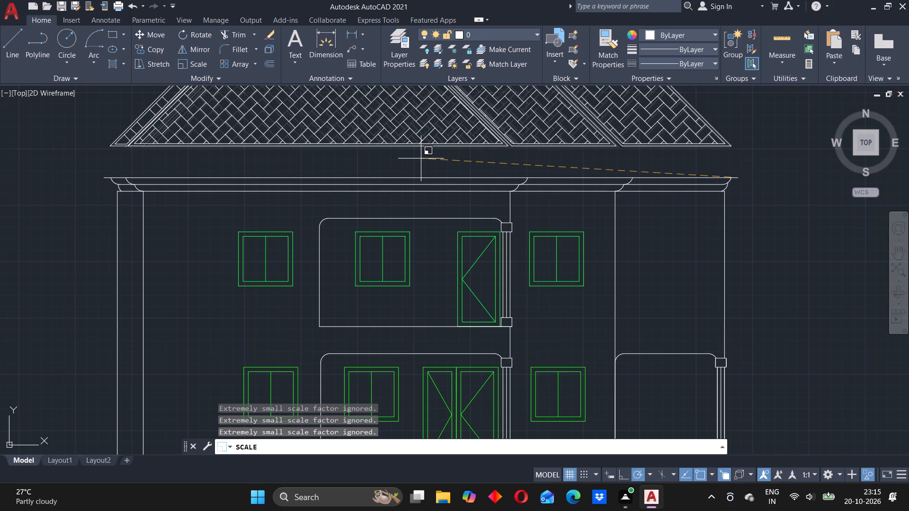
click(420, 159)
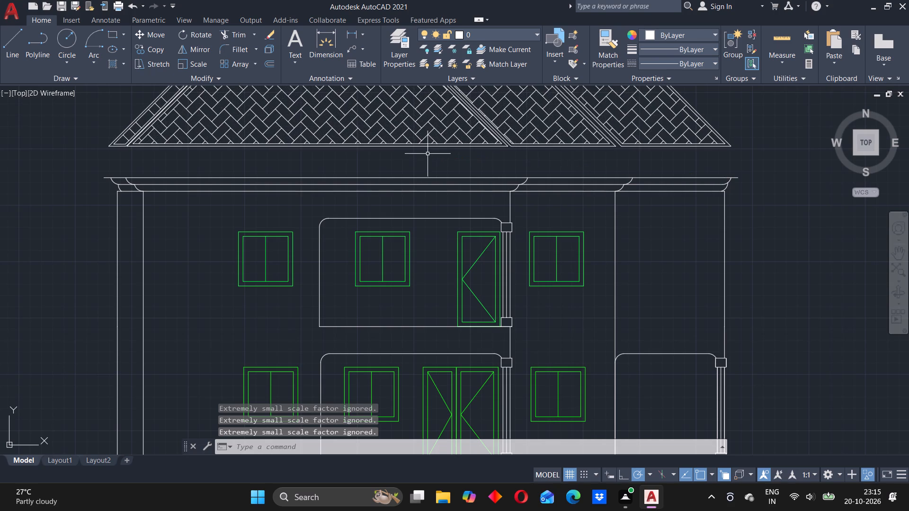
Move the hatched roof down by its lower right corner onto the outer end of the rightmost upper eaves arc.
scroll(428, 153, down, 3)
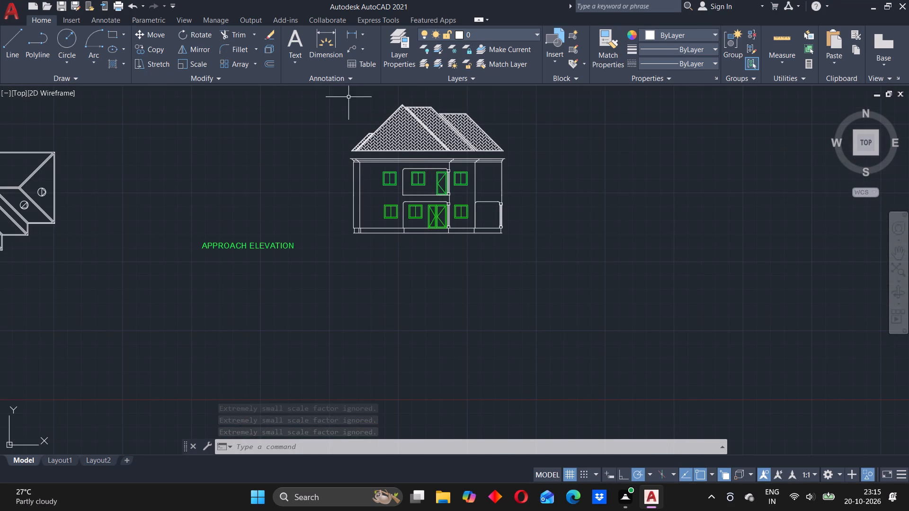
drag(333, 87, 360, 87)
click(529, 153)
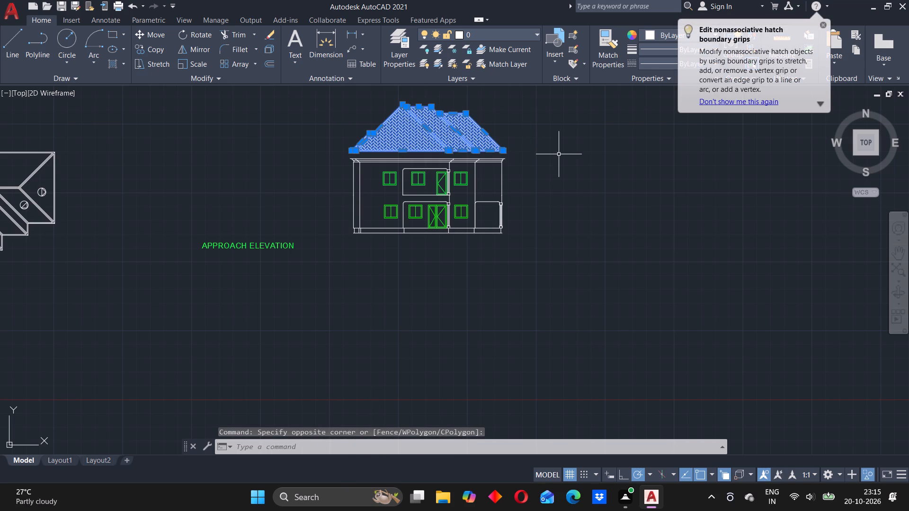
key(c)
key(BackSpace)
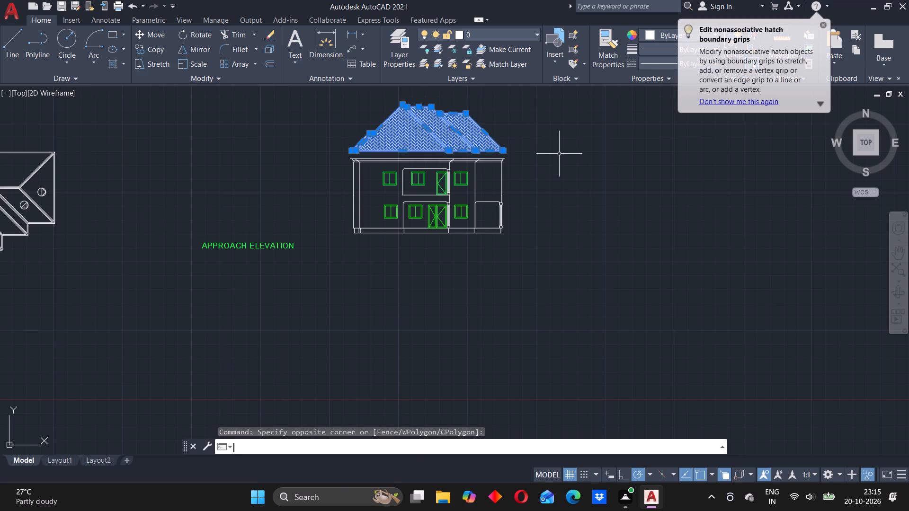
key(m)
key(Return)
scroll(491, 150, up, 4)
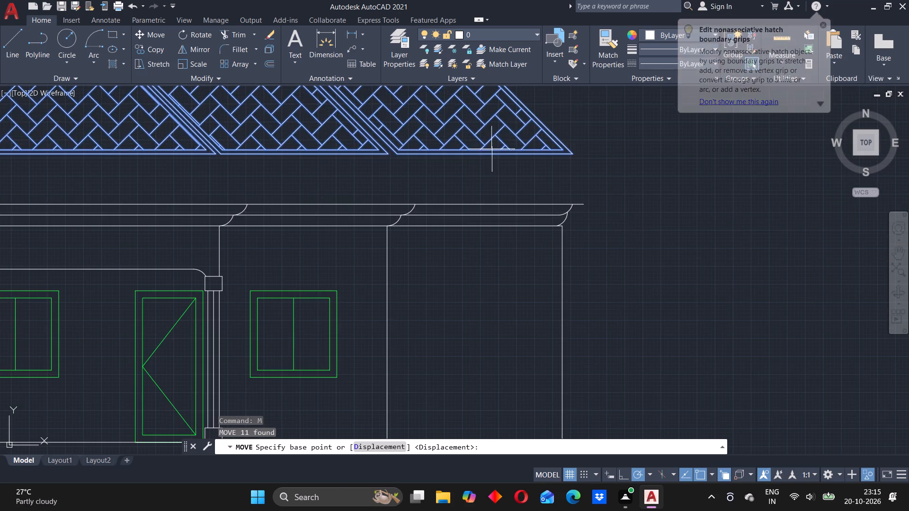
click(571, 153)
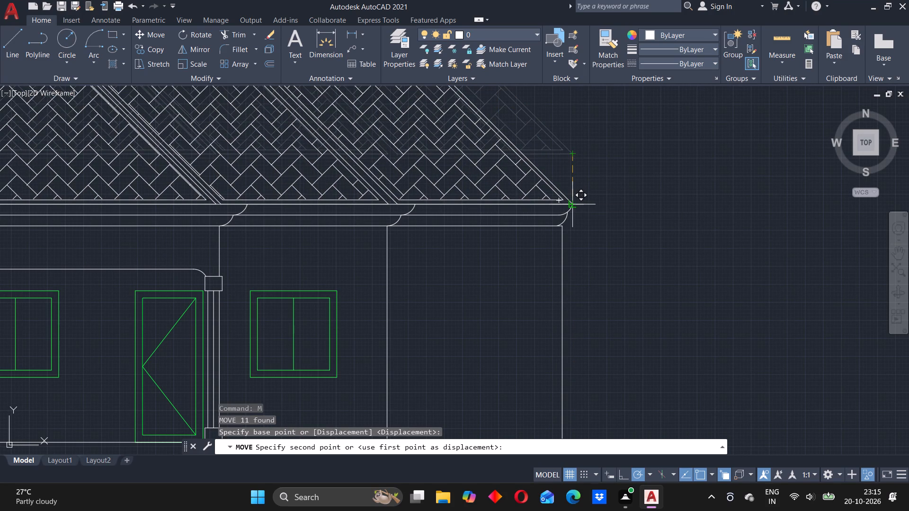
click(570, 203)
scroll(296, 158, down, 2)
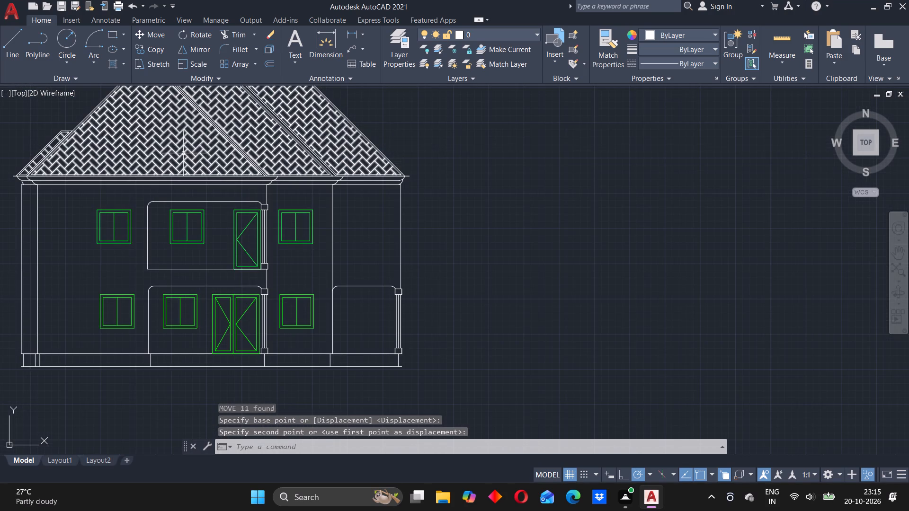
Erase the herringbone hatch from the roof of the approach elevation.
middle_drag(211, 153, 280, 154)
middle_drag(262, 155, 303, 156)
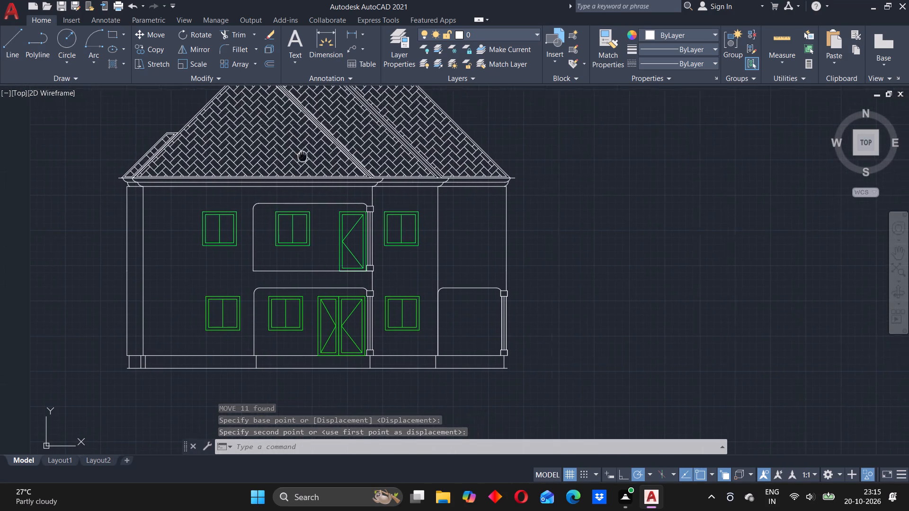
middle_drag(303, 156, 401, 151)
middle_drag(241, 147, 262, 133)
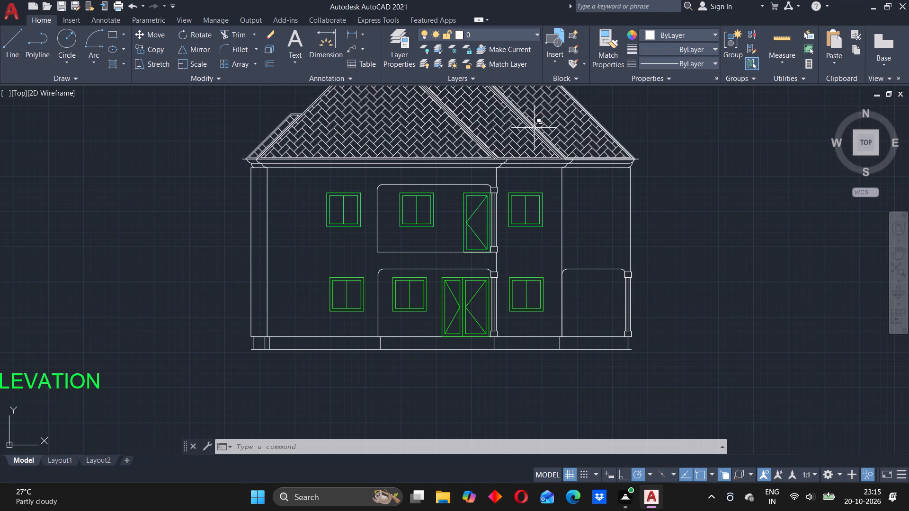
scroll(465, 137, down, 2)
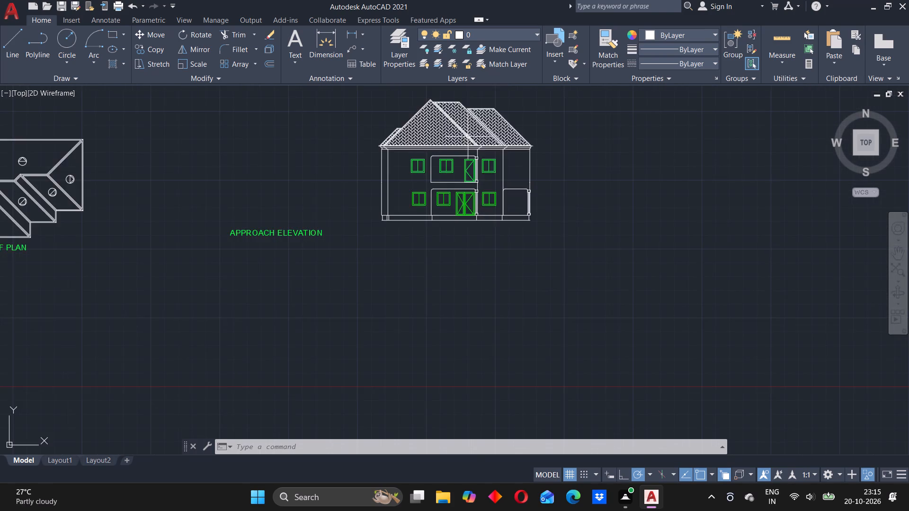
scroll(472, 137, up, 5)
scroll(469, 139, down, 3)
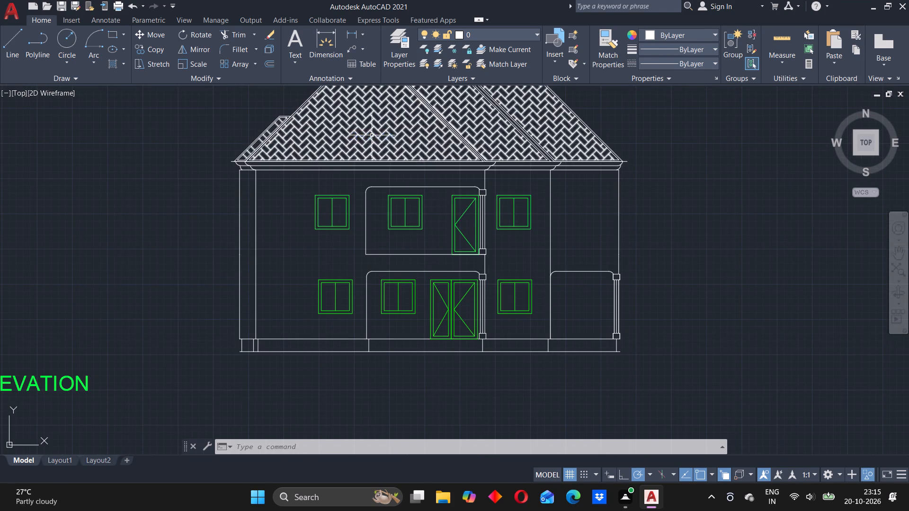
click(372, 135)
key(Delete)
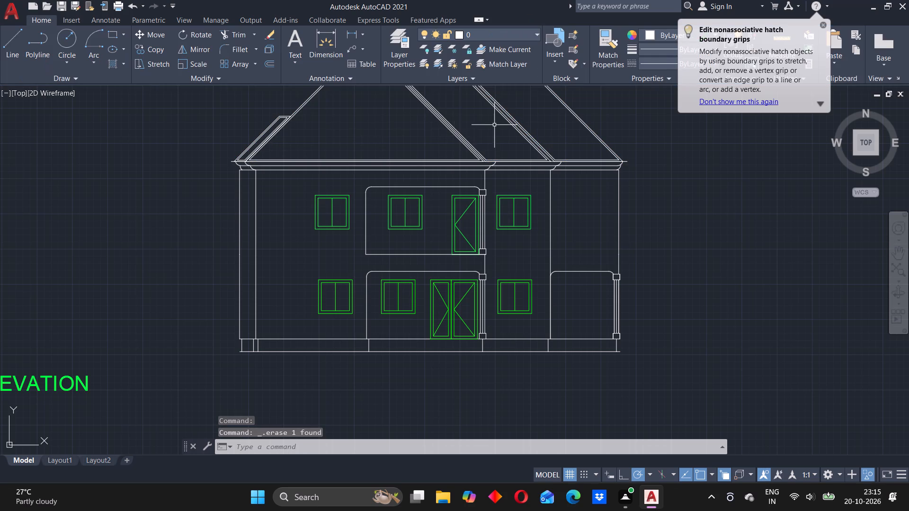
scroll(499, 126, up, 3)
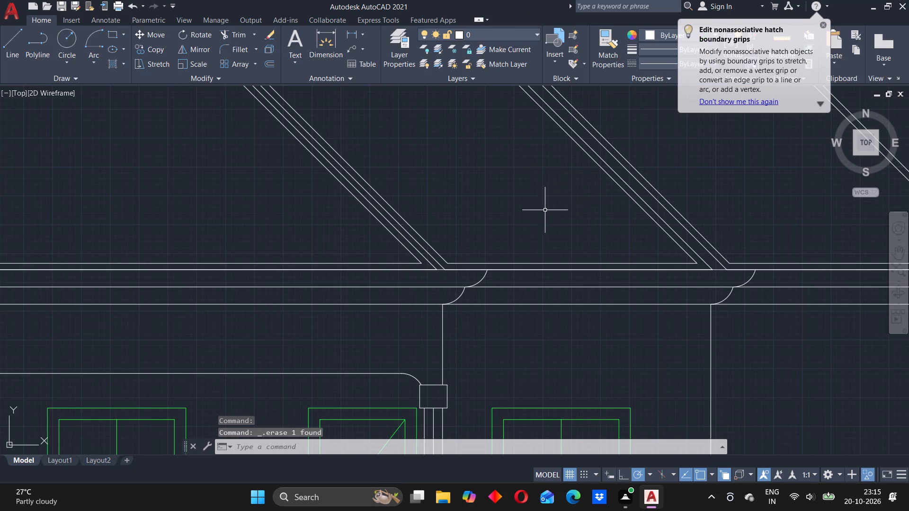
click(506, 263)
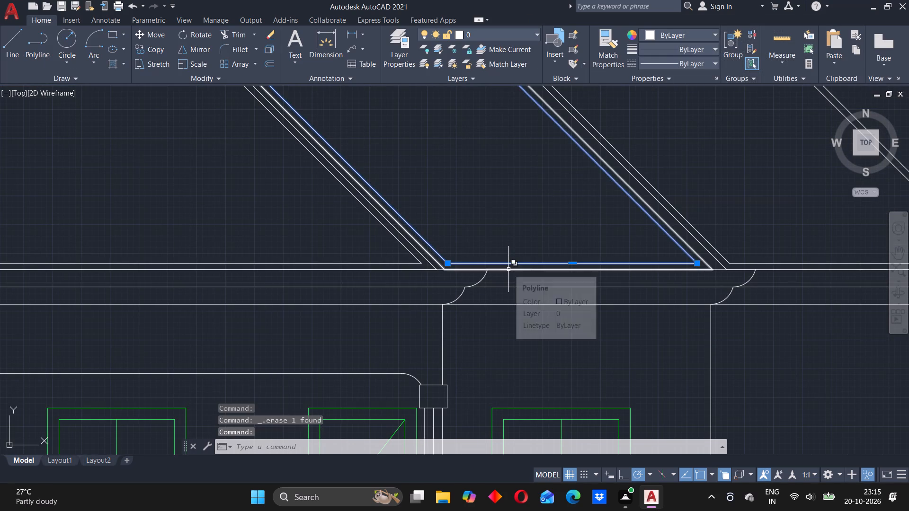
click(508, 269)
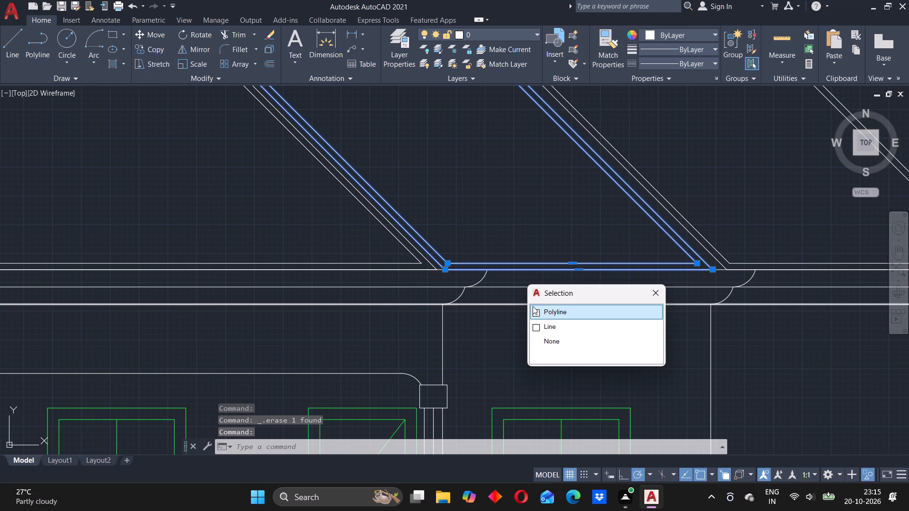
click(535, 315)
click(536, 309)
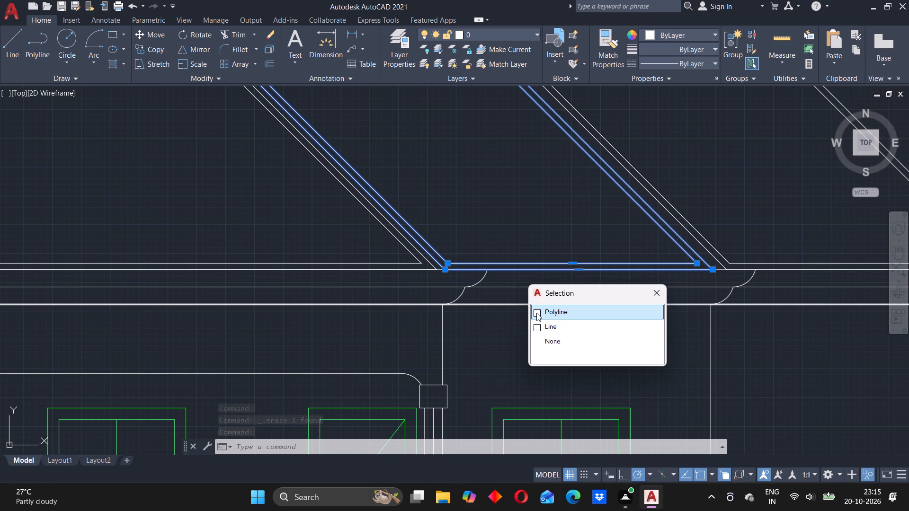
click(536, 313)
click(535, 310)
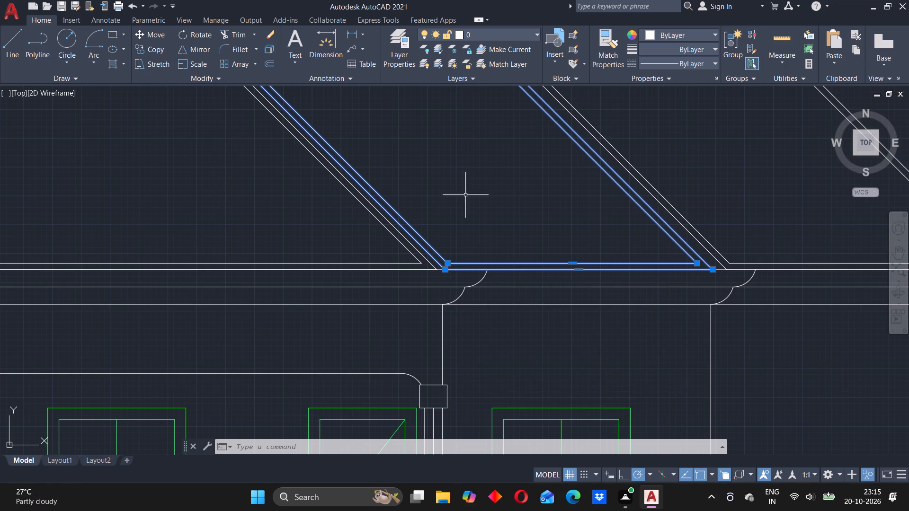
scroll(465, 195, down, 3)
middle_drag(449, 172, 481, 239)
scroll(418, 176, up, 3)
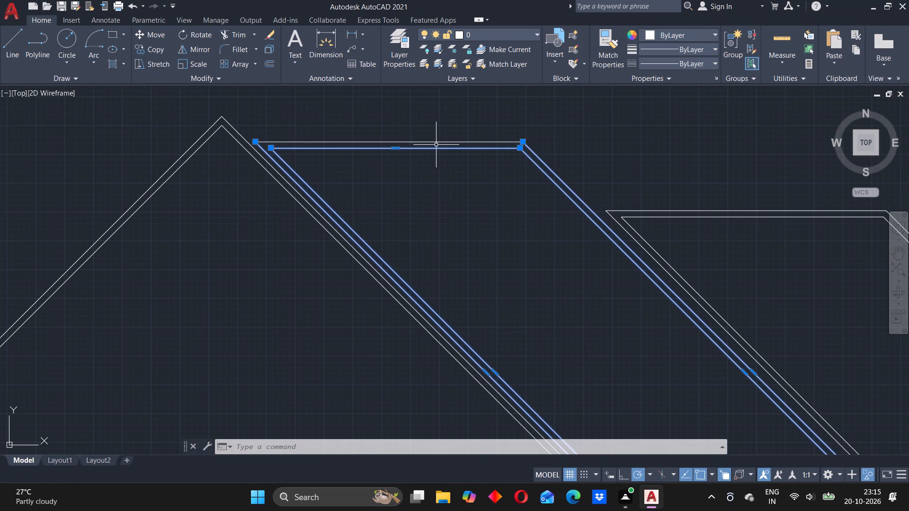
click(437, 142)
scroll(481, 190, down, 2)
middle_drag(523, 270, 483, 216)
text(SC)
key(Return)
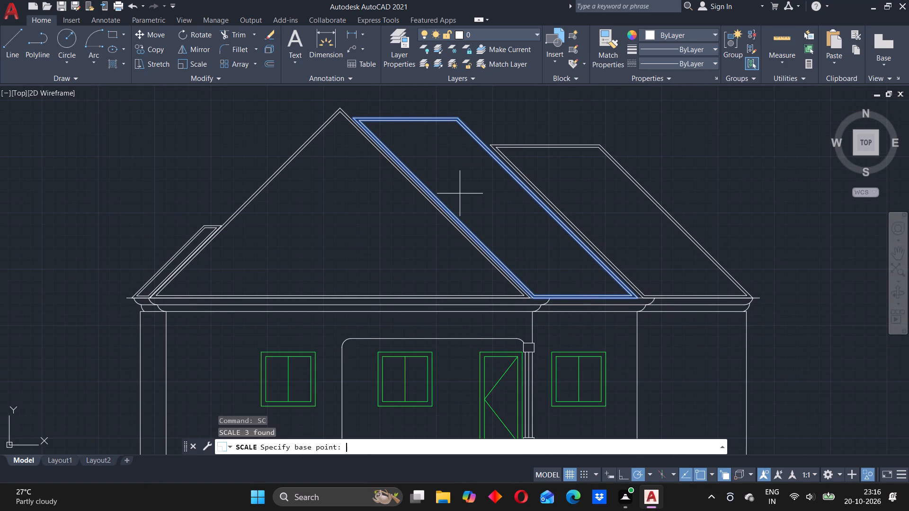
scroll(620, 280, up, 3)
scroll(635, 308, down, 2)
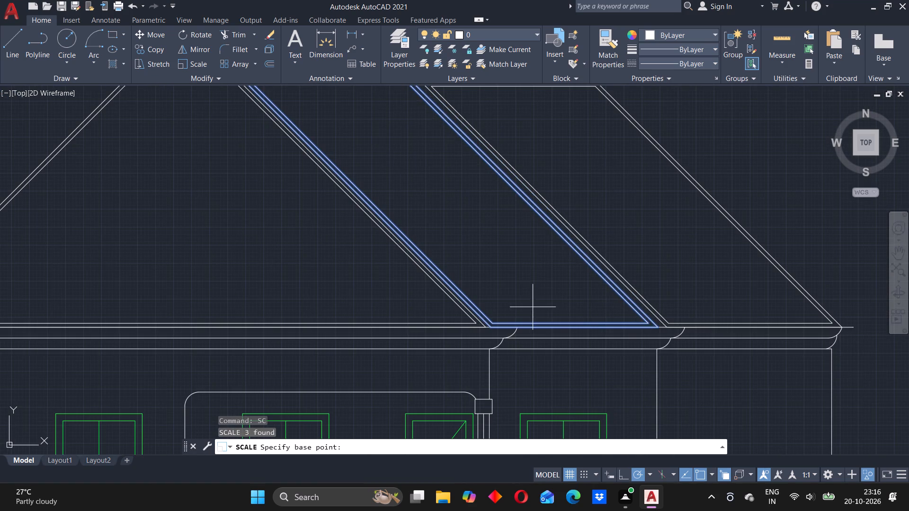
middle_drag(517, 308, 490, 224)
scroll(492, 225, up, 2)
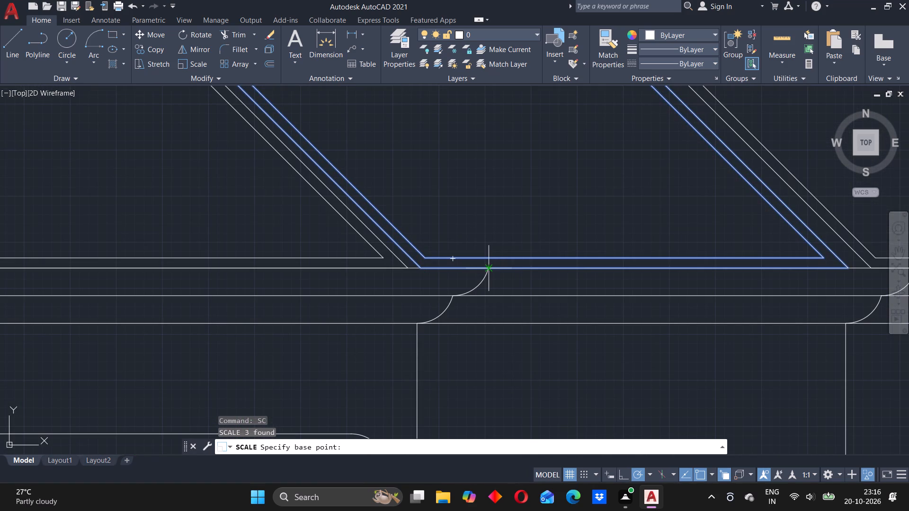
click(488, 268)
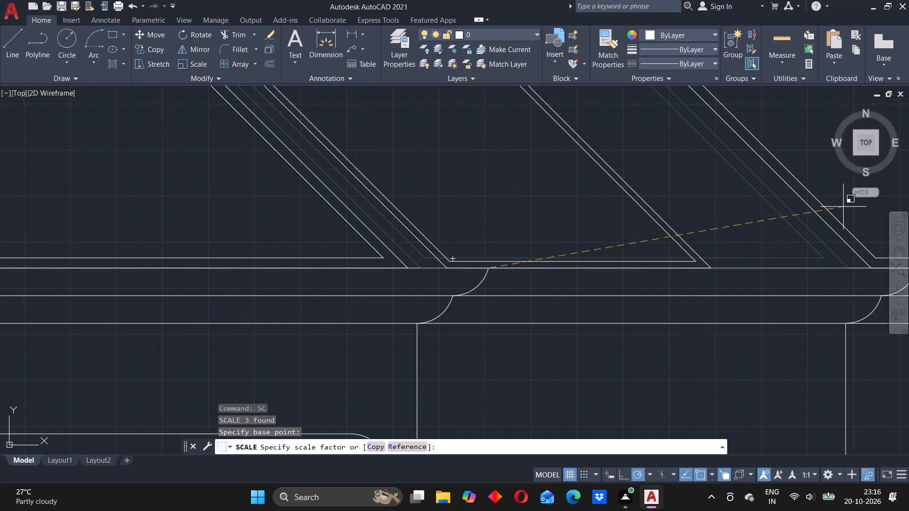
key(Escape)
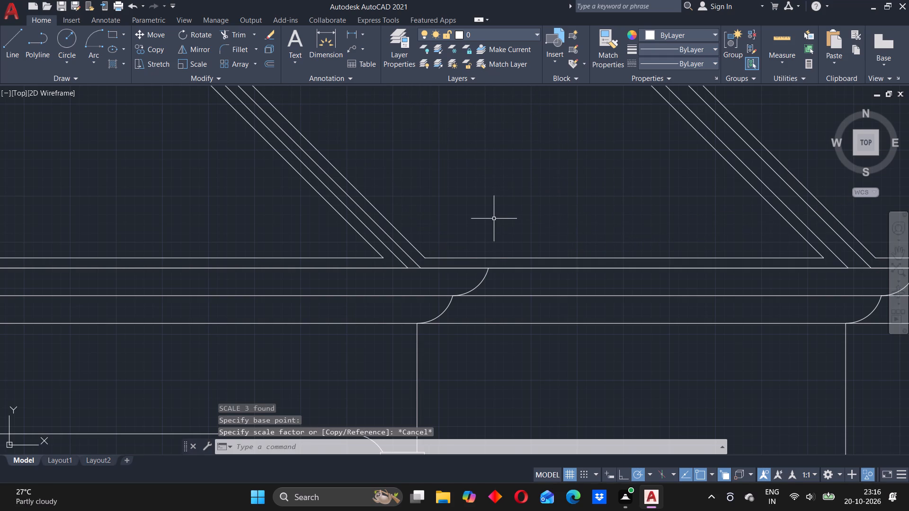
Scale the middle roof section's outlines down about the upper eaves arc end at its lower right, until its lower left corner meets the neighbouring arc's outer end.
scroll(491, 218, down, 2)
click(485, 233)
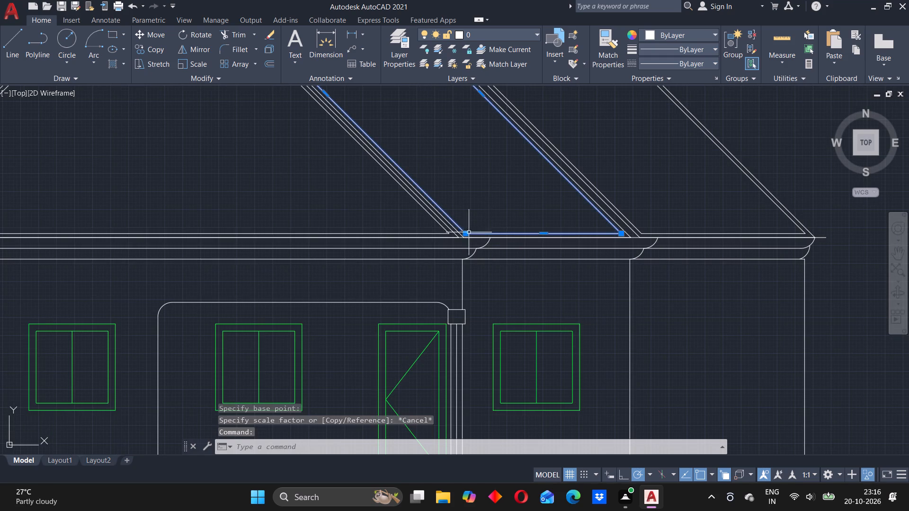
scroll(463, 228, up, 2)
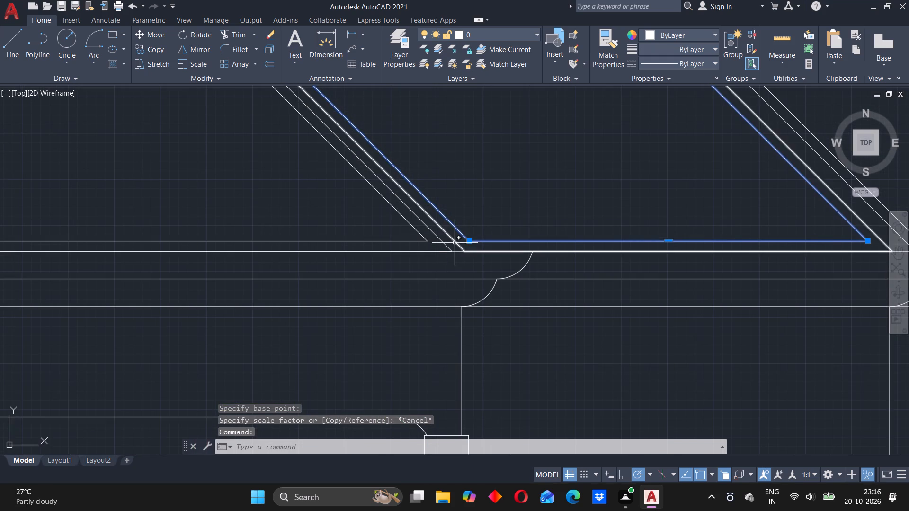
click(456, 243)
scroll(474, 205, down, 2)
middle_drag(450, 137, 549, 362)
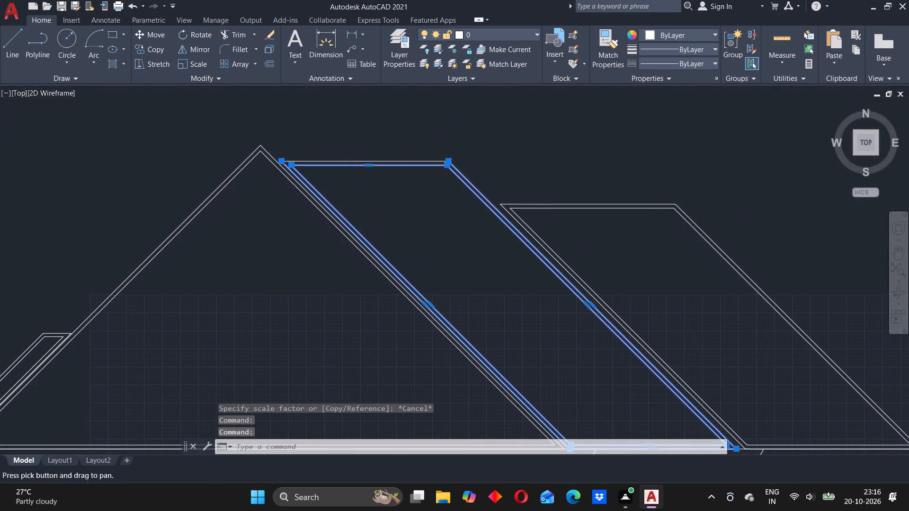
click(393, 161)
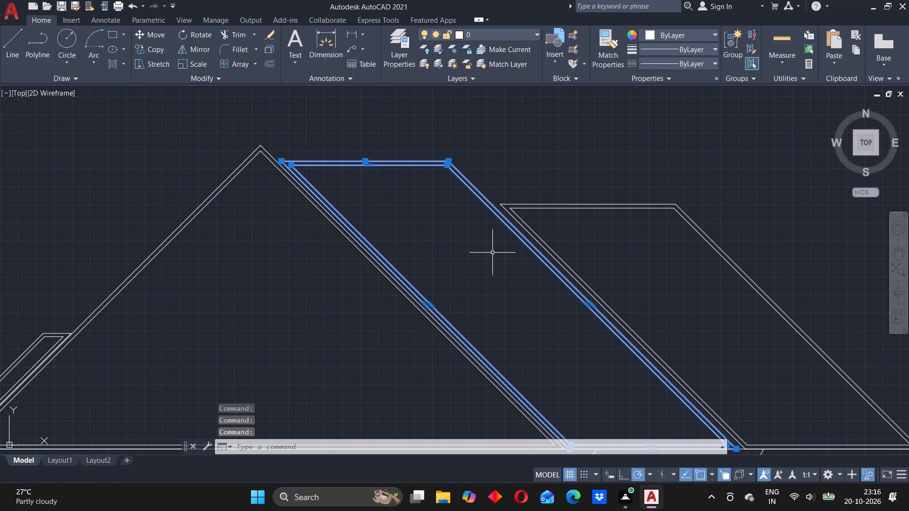
key(s)
key(c)
key(Return)
scroll(499, 255, up, 2)
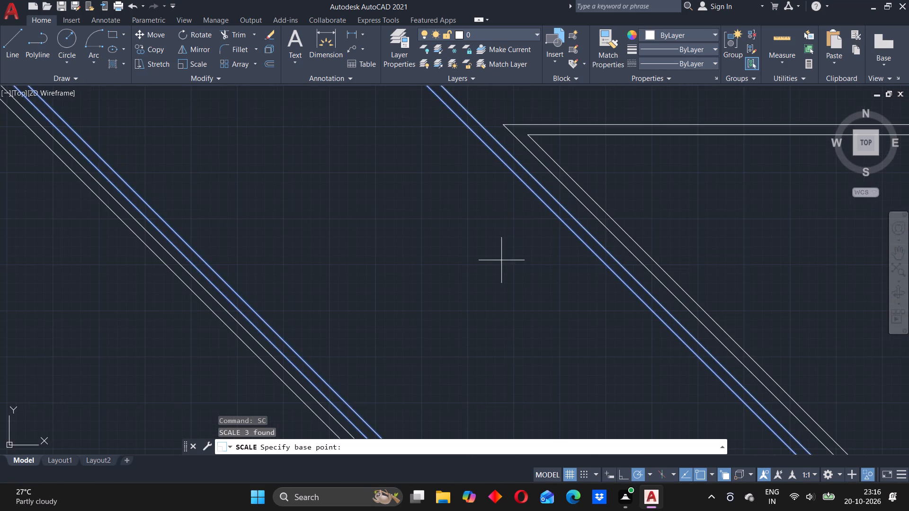
scroll(505, 261, down, 4)
middle_drag(547, 308, 426, 182)
scroll(426, 182, up, 2)
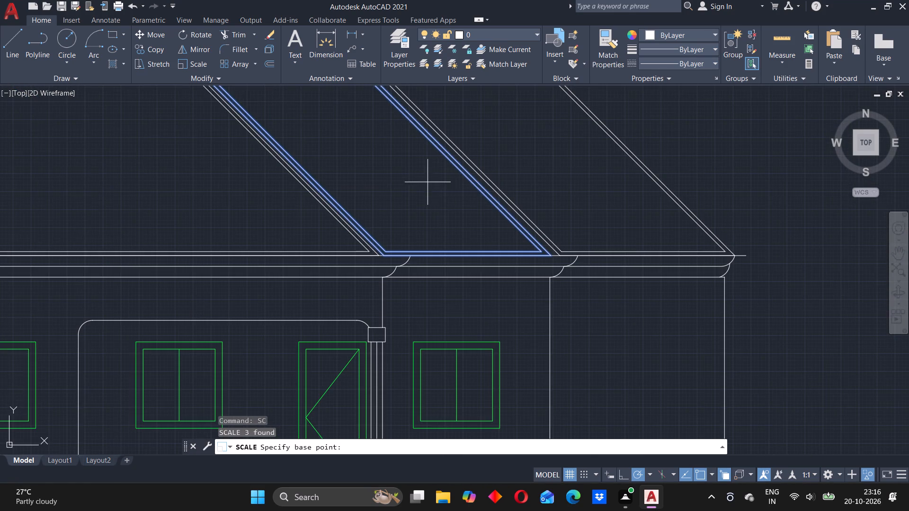
middle_drag(478, 215, 451, 174)
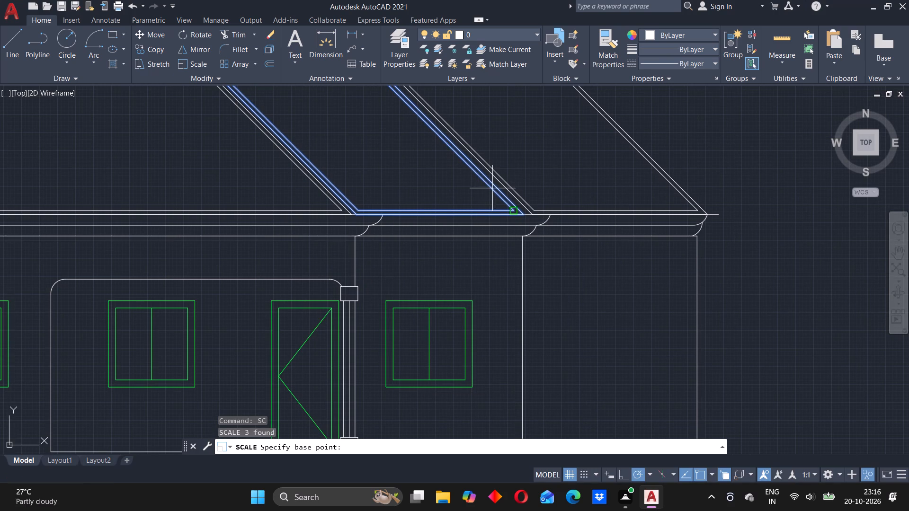
click(552, 211)
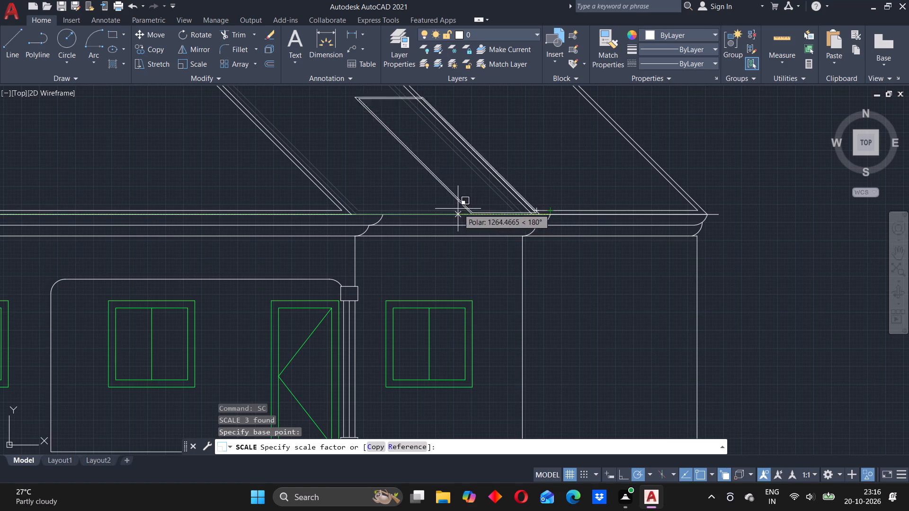
scroll(385, 215, up, 1)
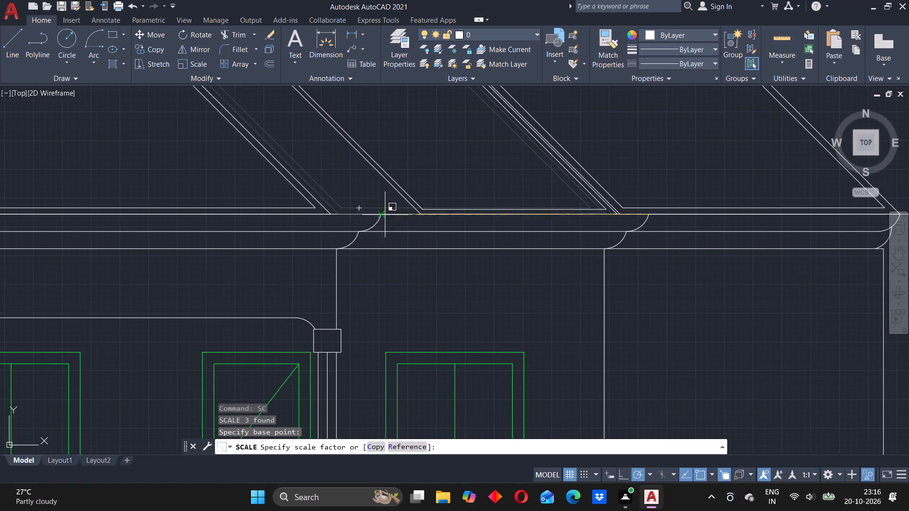
click(339, 202)
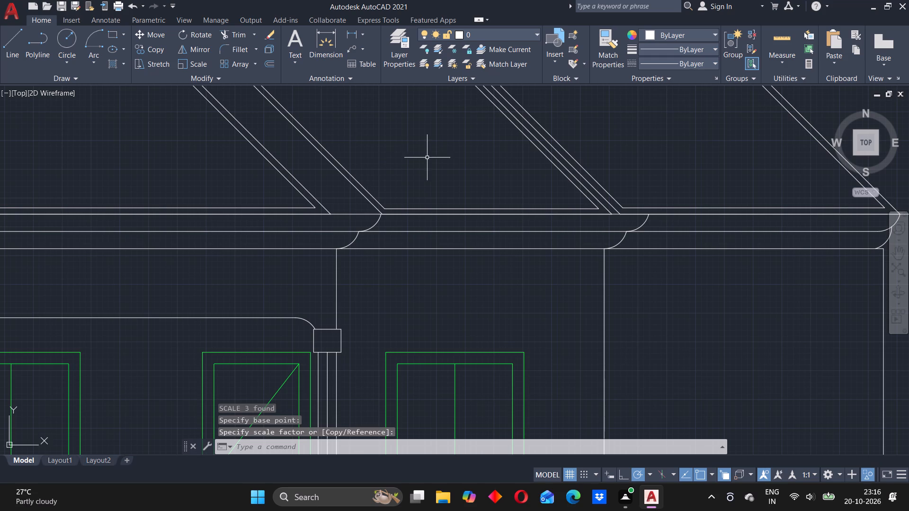
Scale the large front gable's two outlines up slightly about the leftmost roof section's lower left corner, widening the gable towards the eaves' outer end.
scroll(442, 153, down, 4)
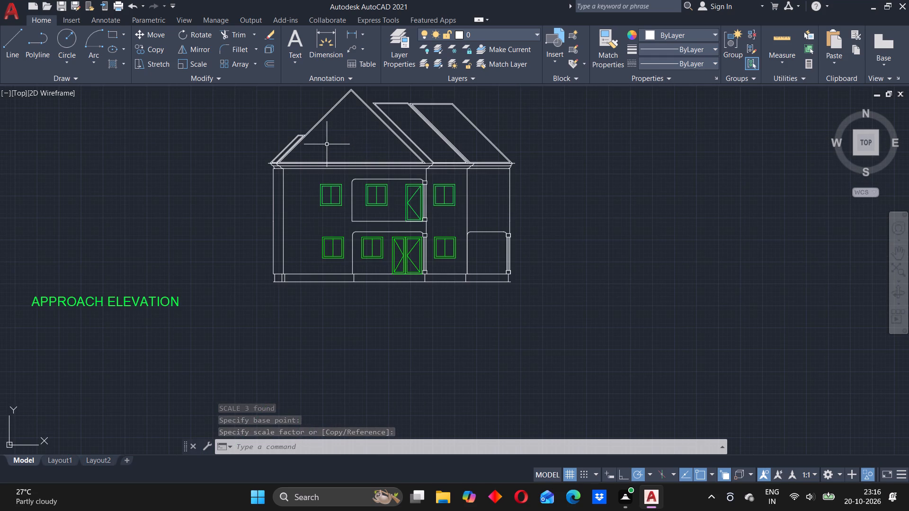
scroll(326, 144, up, 1)
scroll(327, 144, down, 2)
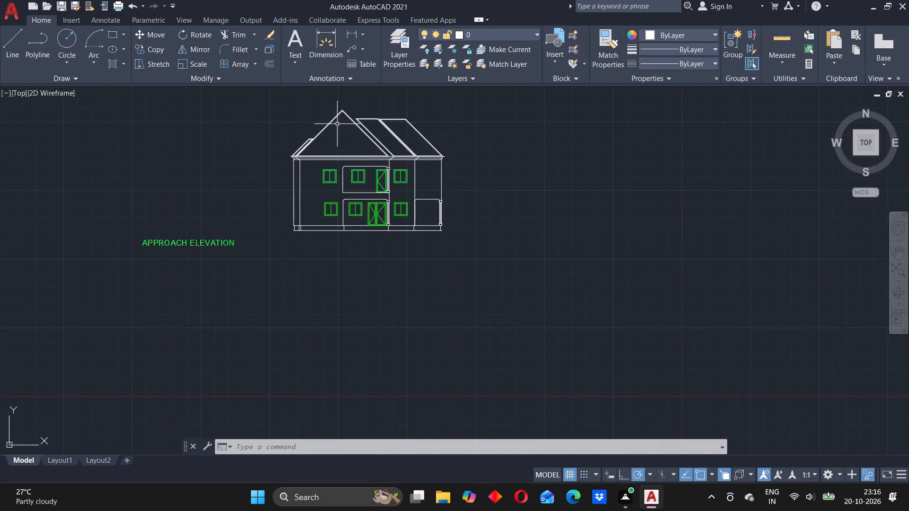
scroll(336, 127, up, 3)
click(285, 105)
click(316, 127)
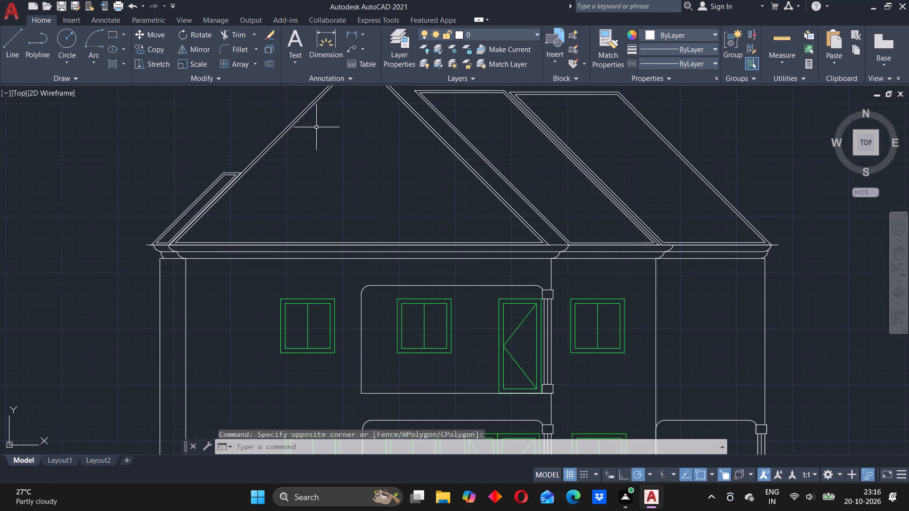
drag(320, 132, 311, 123)
click(281, 104)
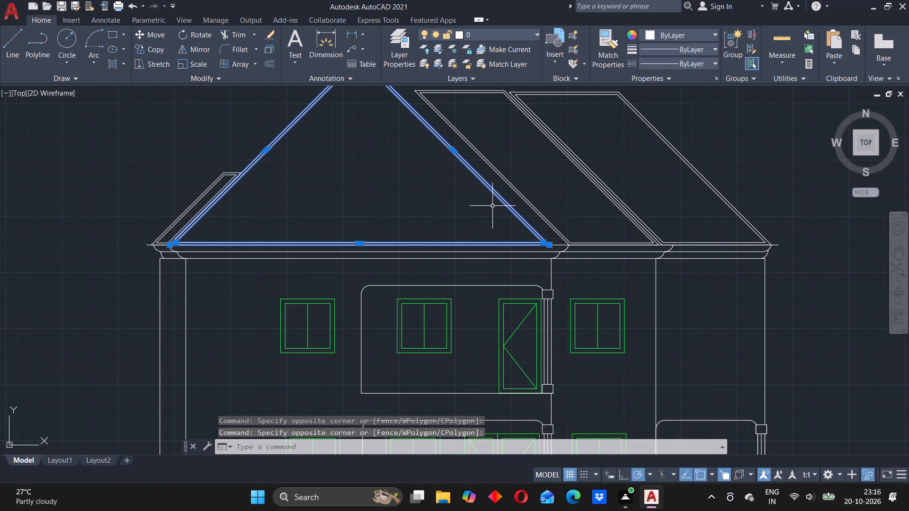
text(SC)
key(Return)
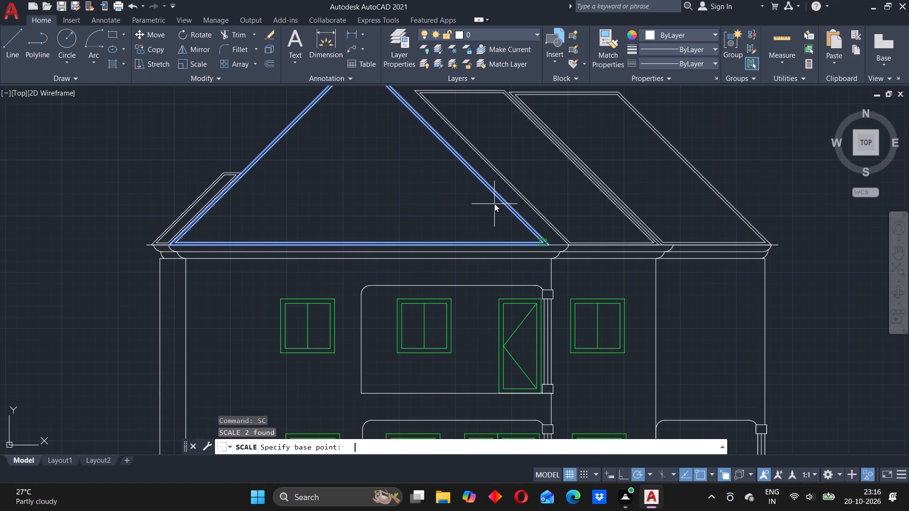
scroll(148, 256, up, 3)
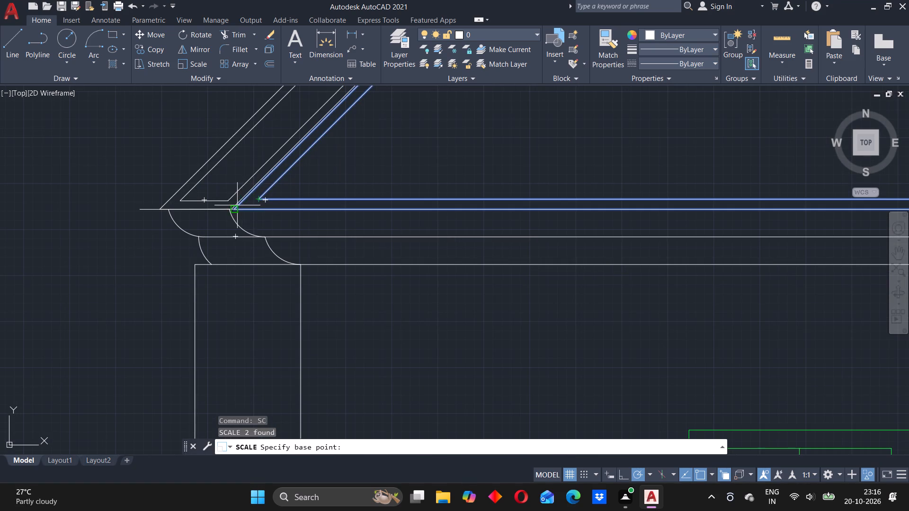
scroll(233, 208, up, 3)
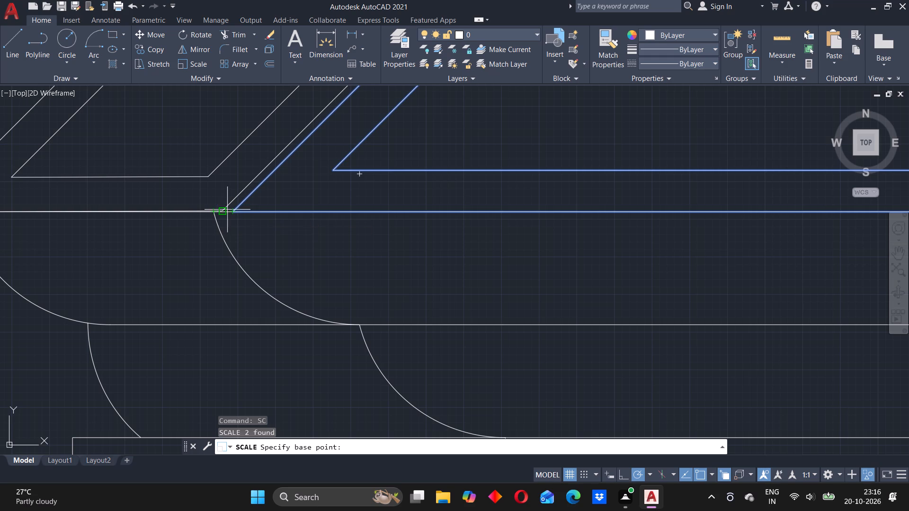
scroll(232, 209, down, 2)
scroll(232, 209, up, 1)
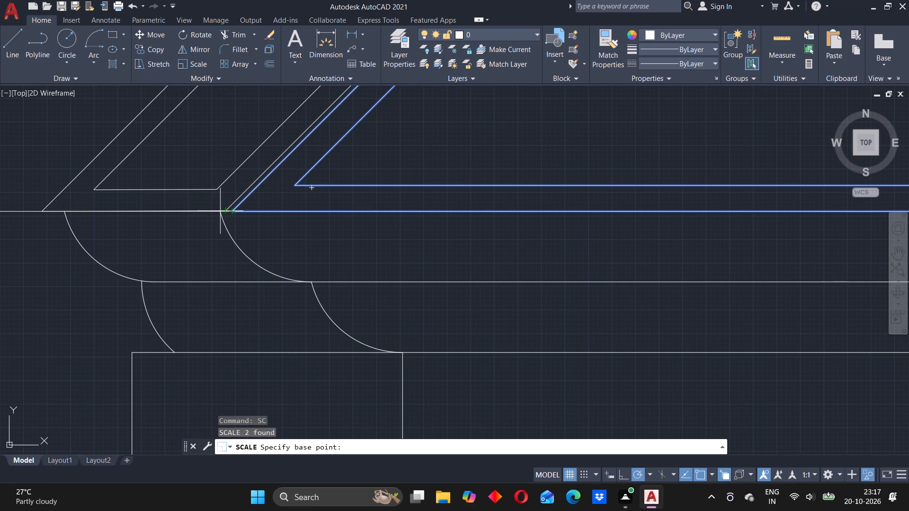
drag(219, 210, 224, 211)
scroll(570, 179, down, 2)
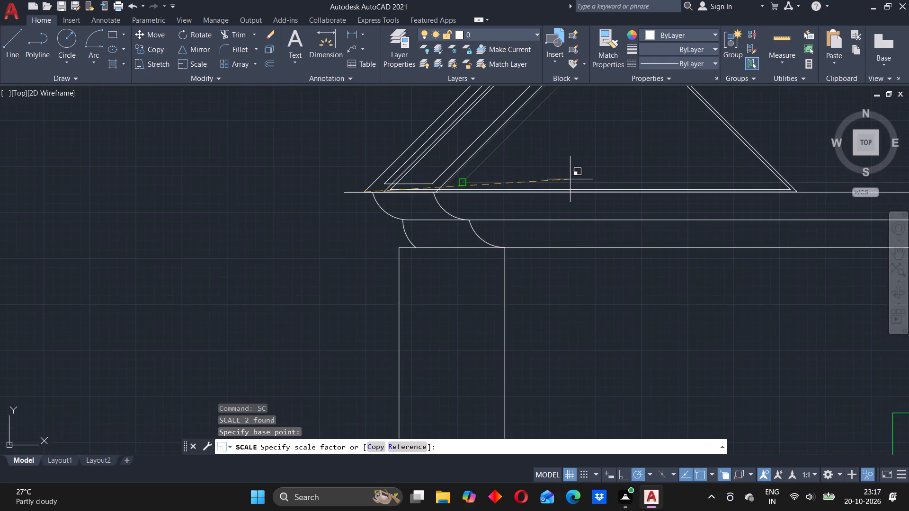
scroll(570, 179, down, 2)
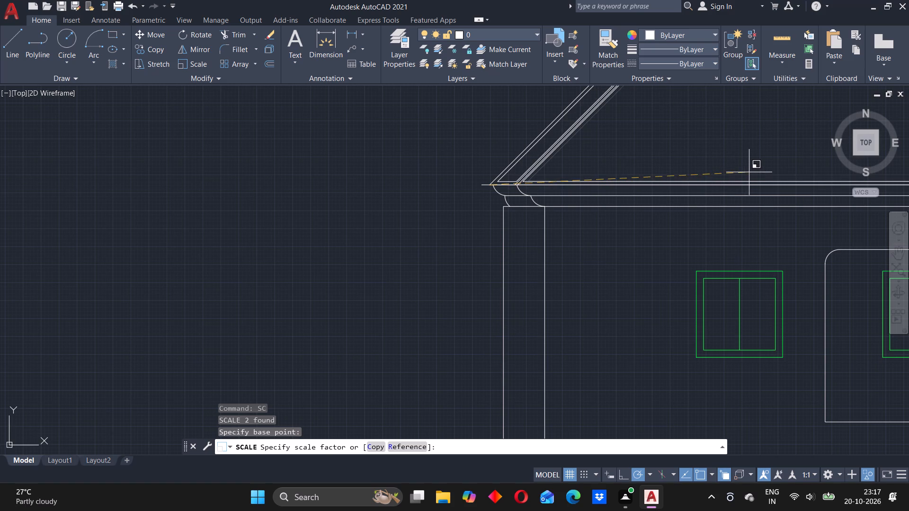
scroll(749, 170, down, 2)
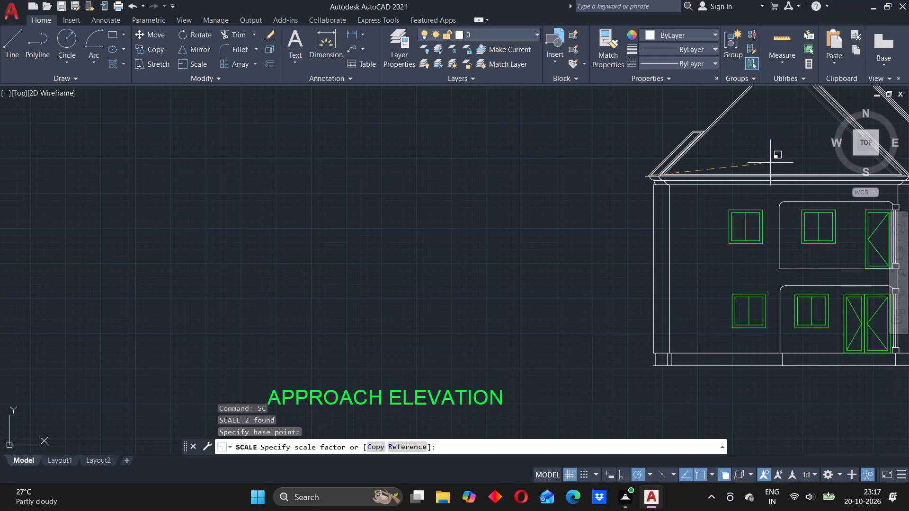
click(769, 163)
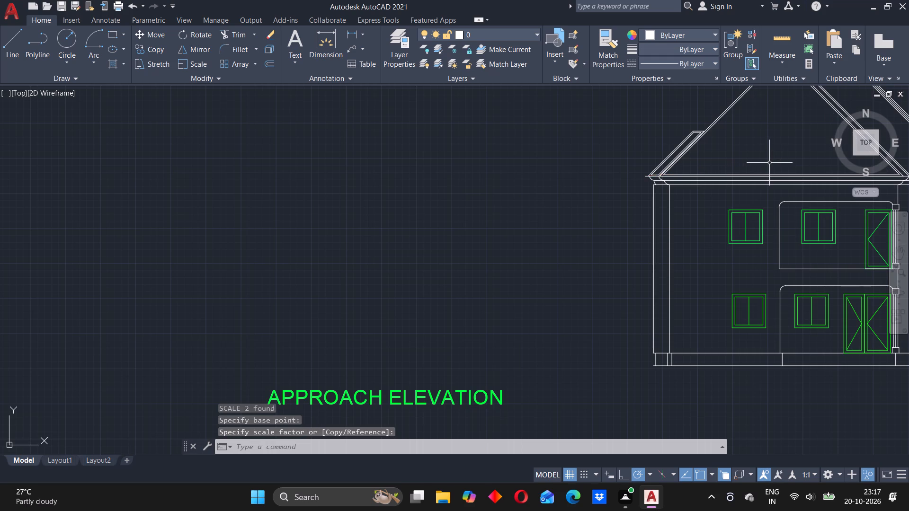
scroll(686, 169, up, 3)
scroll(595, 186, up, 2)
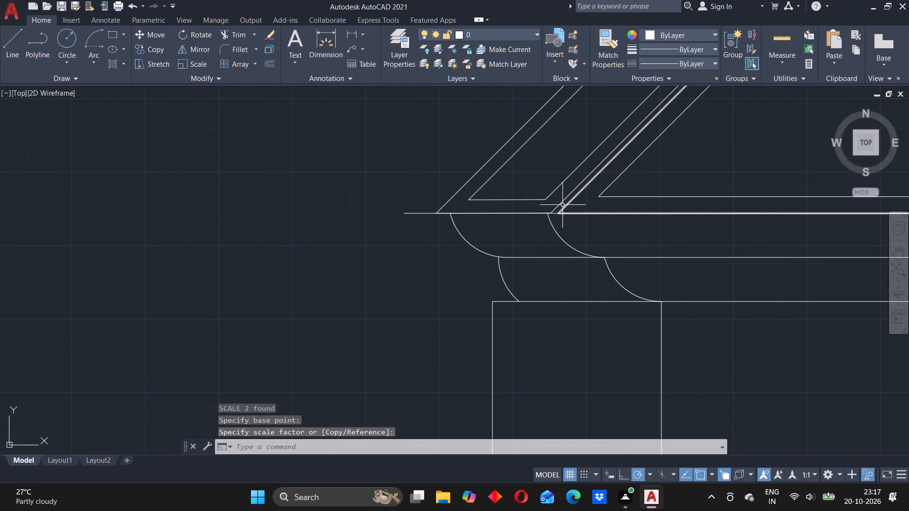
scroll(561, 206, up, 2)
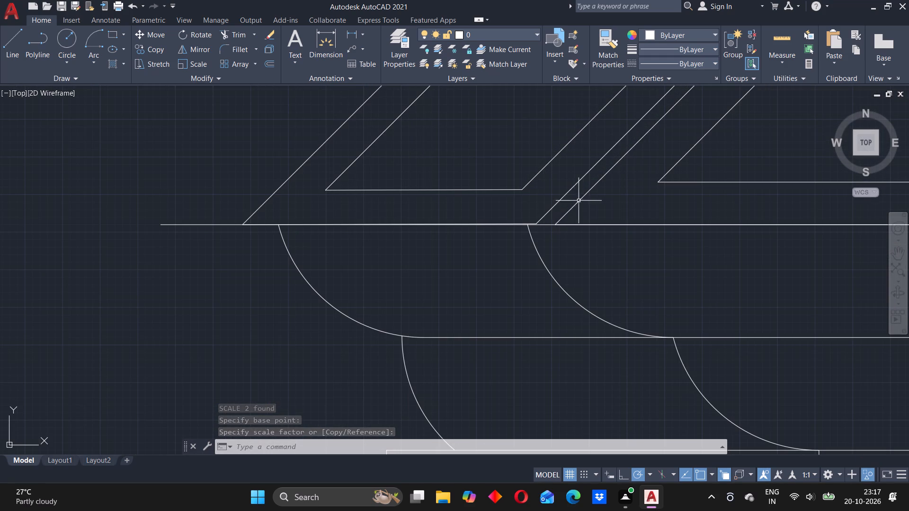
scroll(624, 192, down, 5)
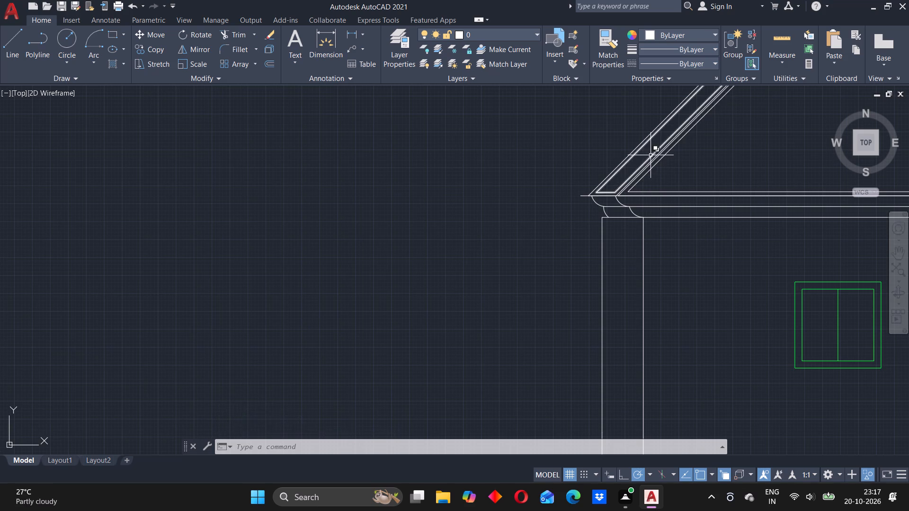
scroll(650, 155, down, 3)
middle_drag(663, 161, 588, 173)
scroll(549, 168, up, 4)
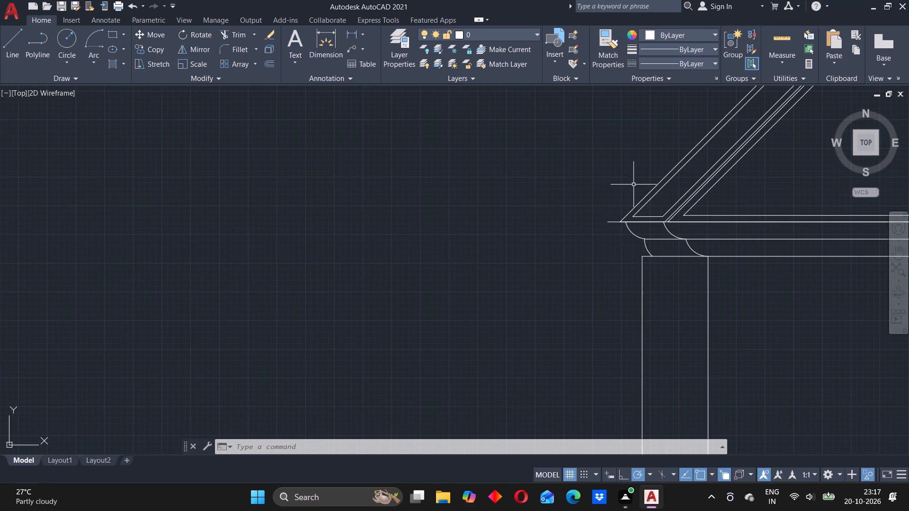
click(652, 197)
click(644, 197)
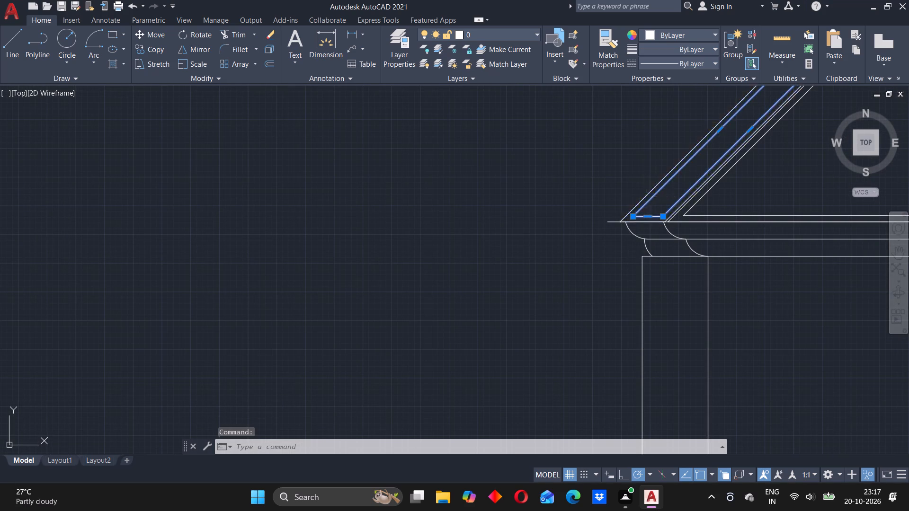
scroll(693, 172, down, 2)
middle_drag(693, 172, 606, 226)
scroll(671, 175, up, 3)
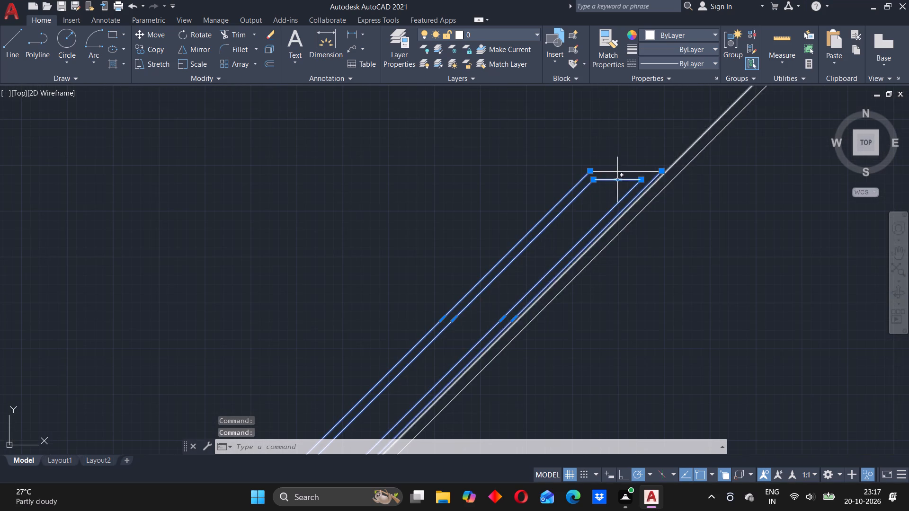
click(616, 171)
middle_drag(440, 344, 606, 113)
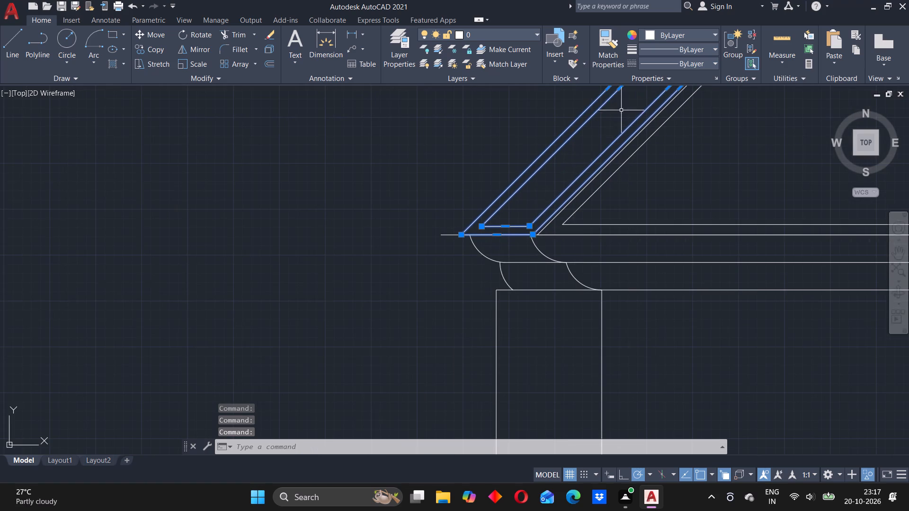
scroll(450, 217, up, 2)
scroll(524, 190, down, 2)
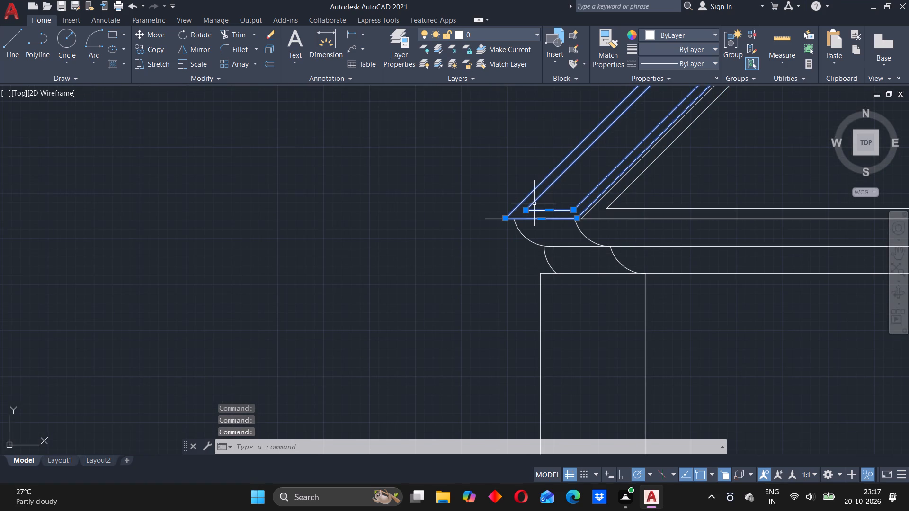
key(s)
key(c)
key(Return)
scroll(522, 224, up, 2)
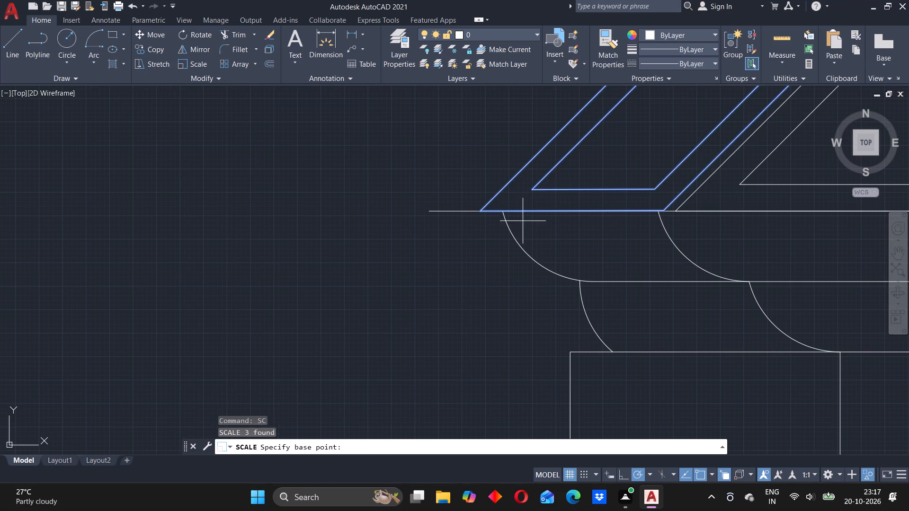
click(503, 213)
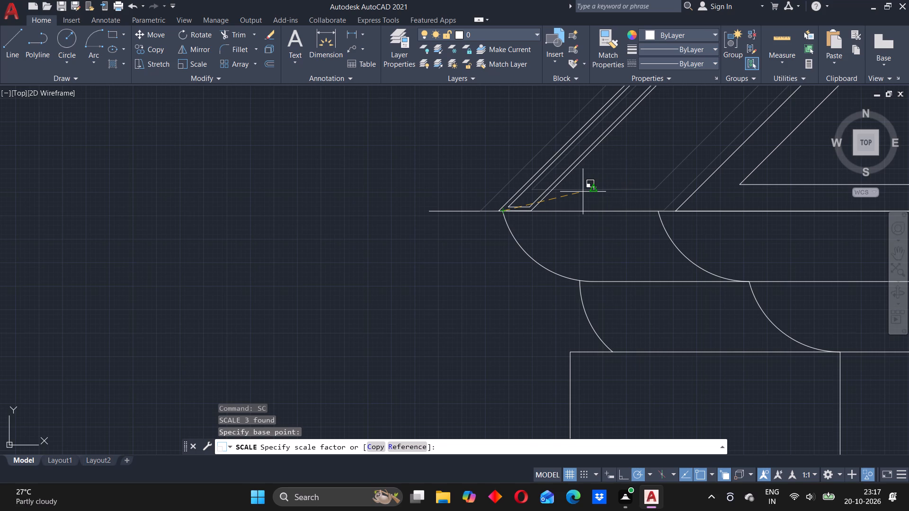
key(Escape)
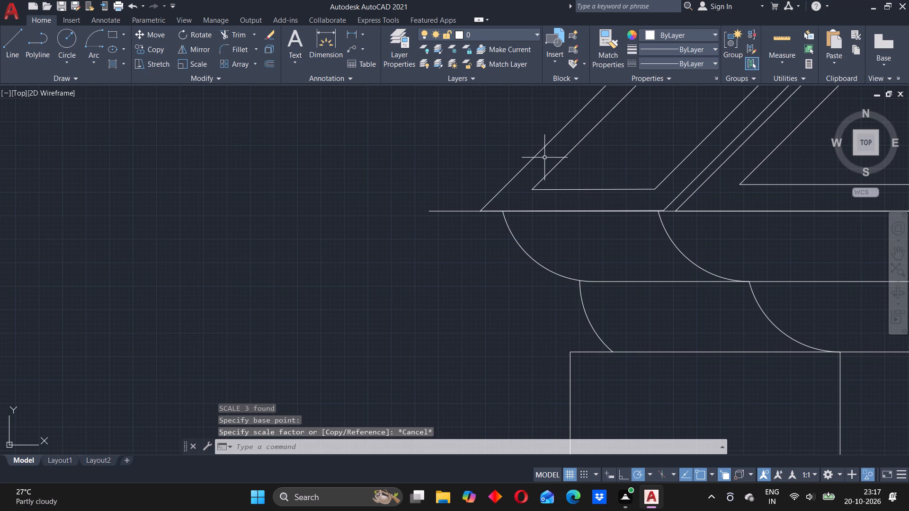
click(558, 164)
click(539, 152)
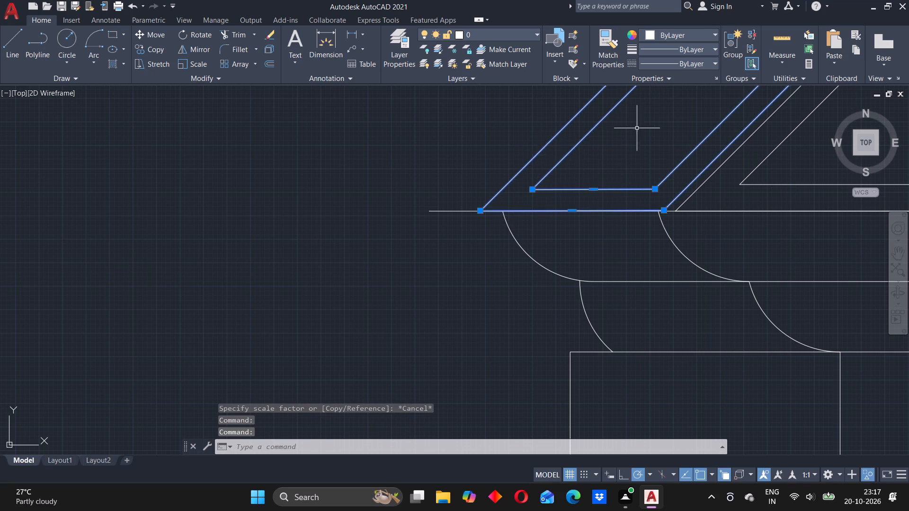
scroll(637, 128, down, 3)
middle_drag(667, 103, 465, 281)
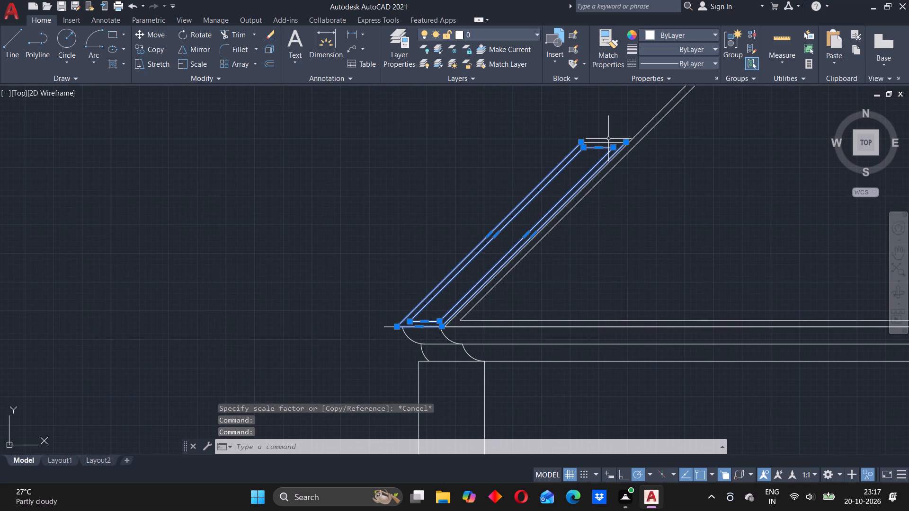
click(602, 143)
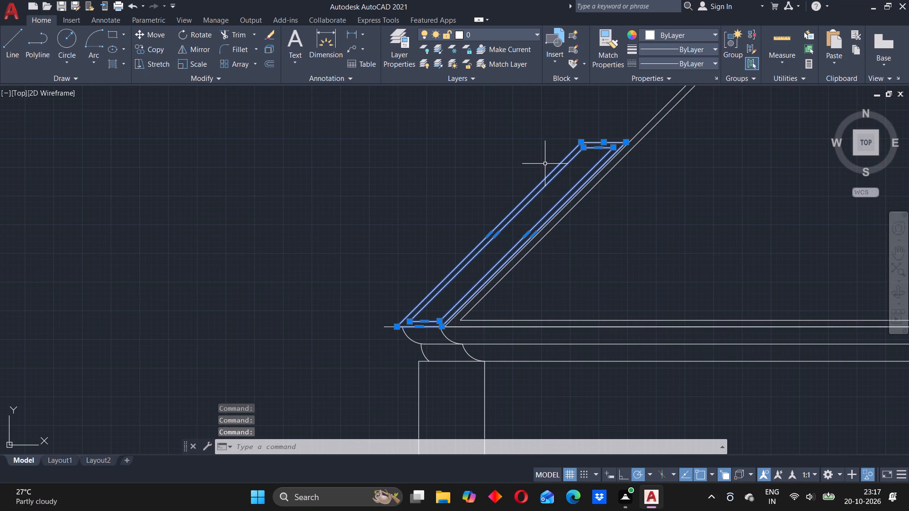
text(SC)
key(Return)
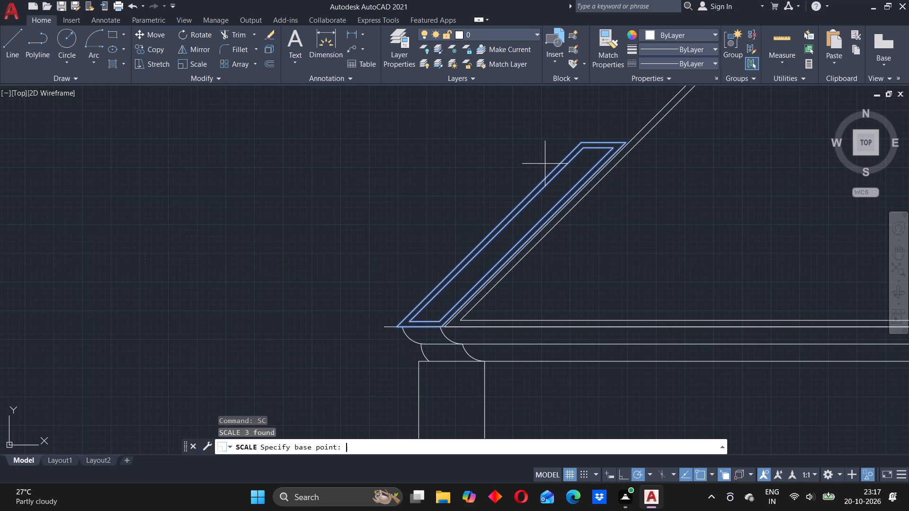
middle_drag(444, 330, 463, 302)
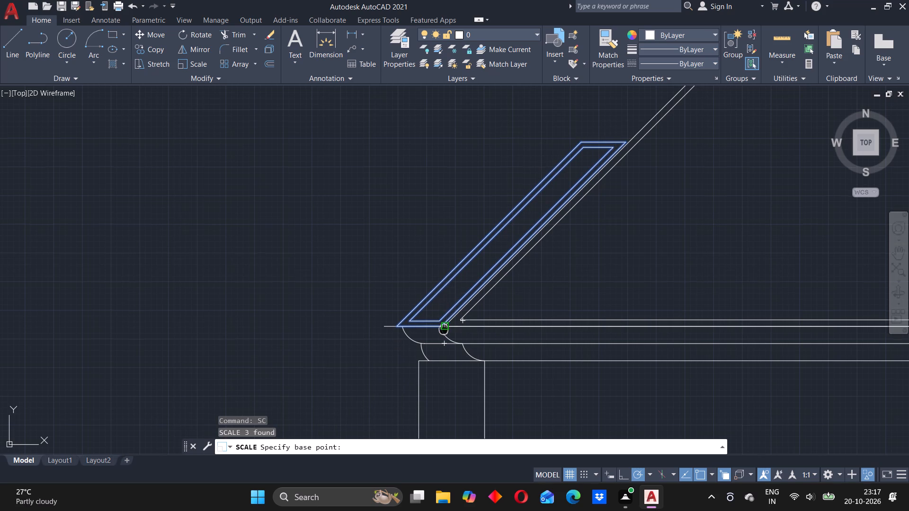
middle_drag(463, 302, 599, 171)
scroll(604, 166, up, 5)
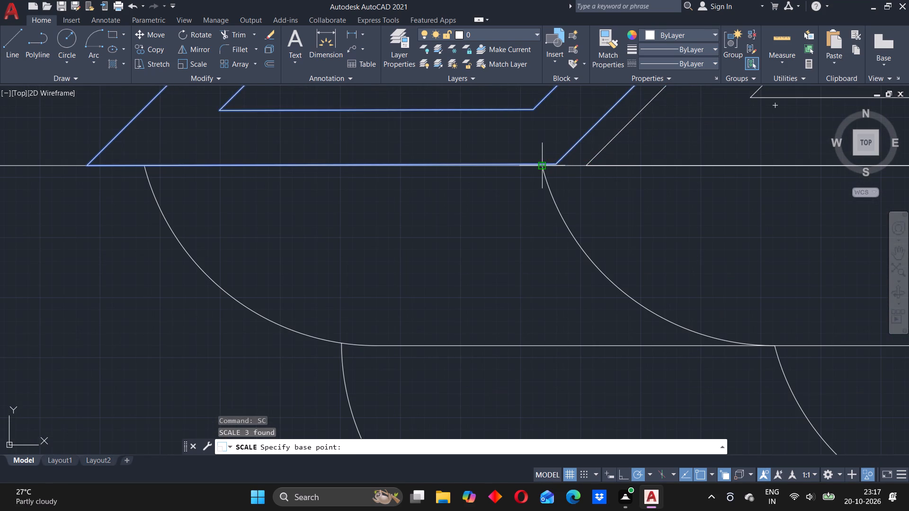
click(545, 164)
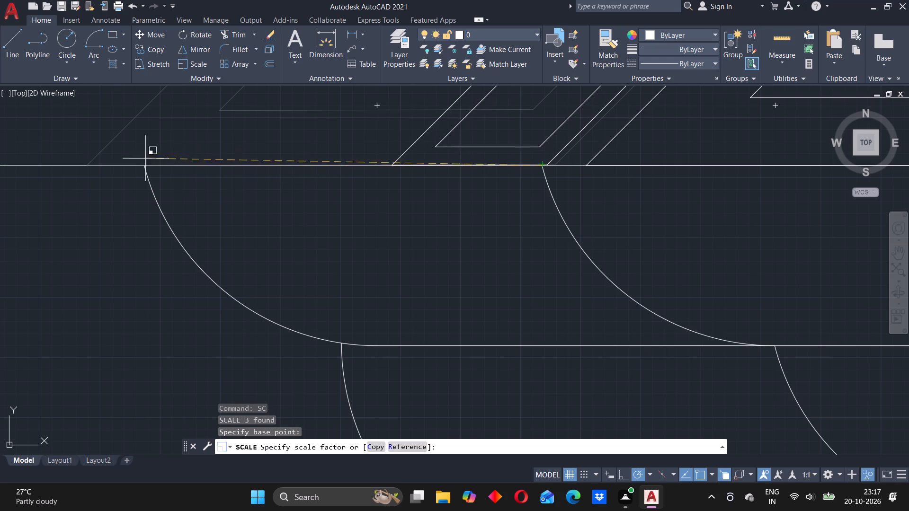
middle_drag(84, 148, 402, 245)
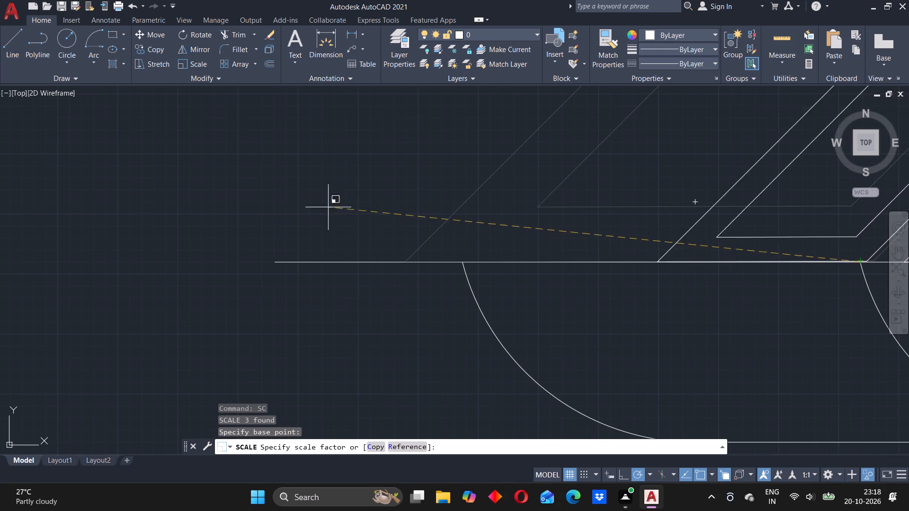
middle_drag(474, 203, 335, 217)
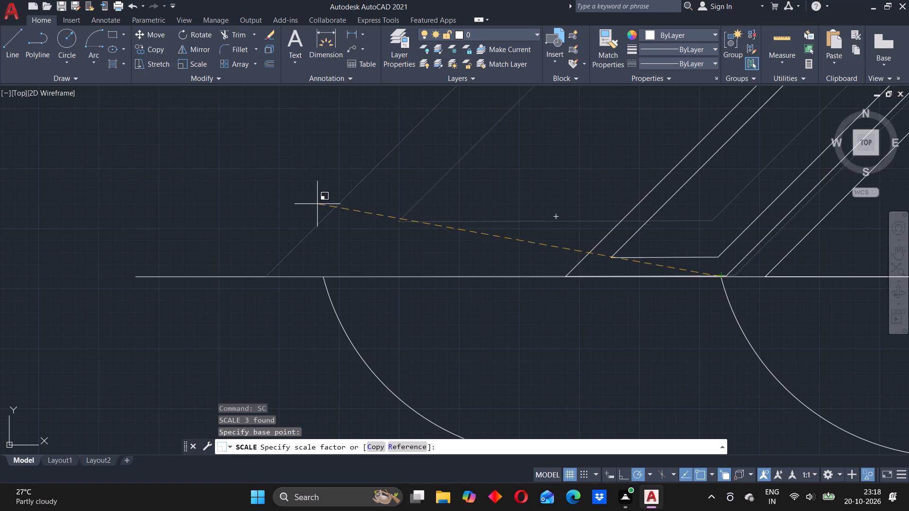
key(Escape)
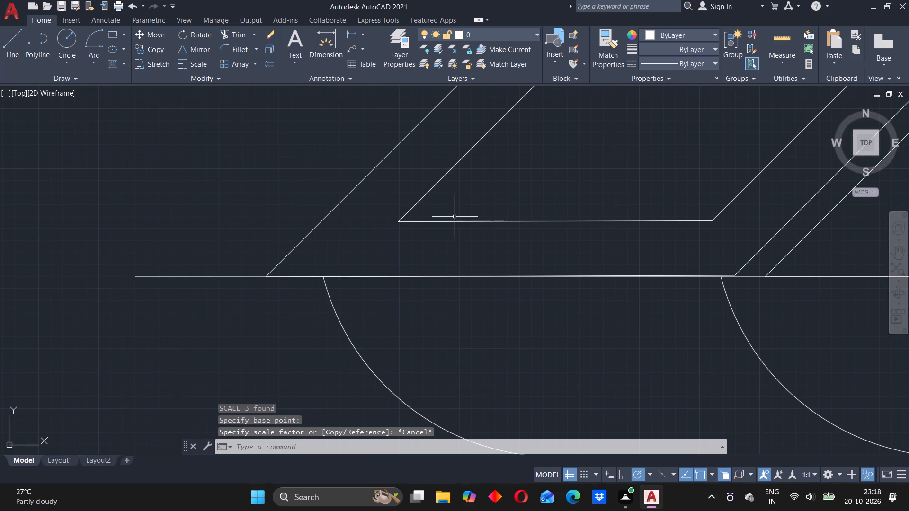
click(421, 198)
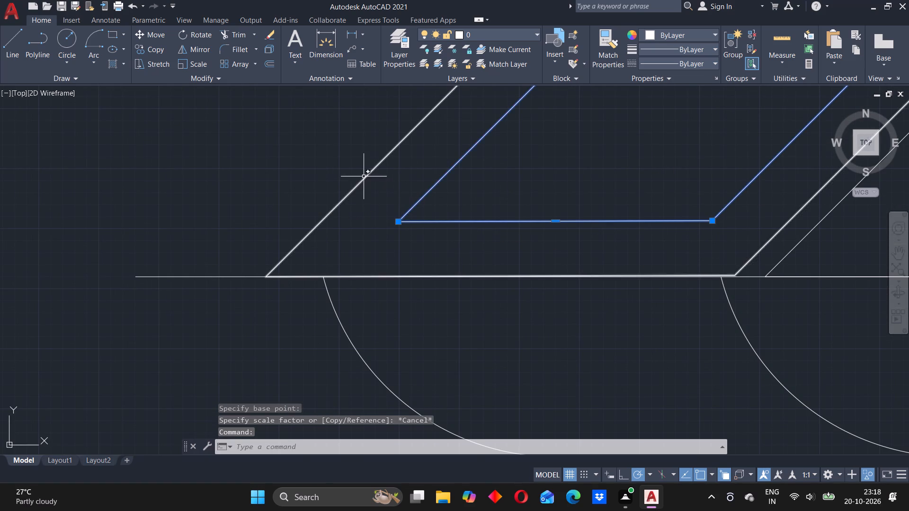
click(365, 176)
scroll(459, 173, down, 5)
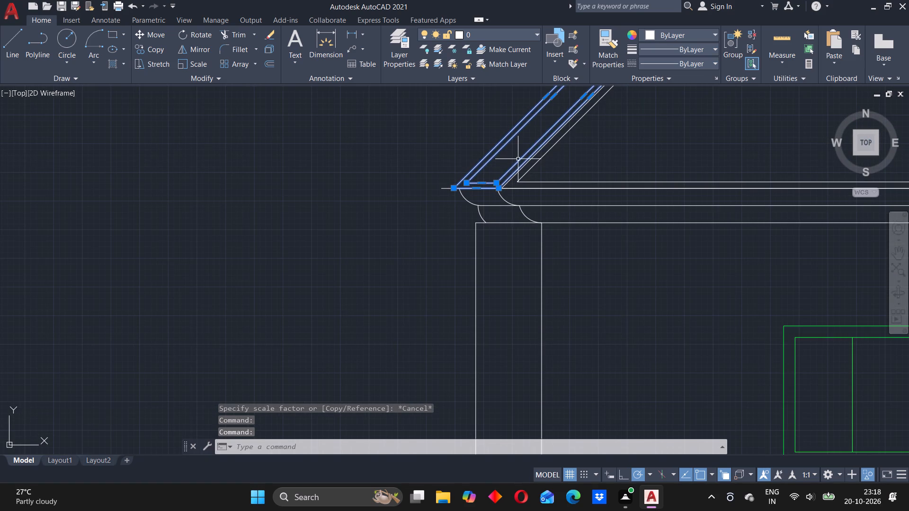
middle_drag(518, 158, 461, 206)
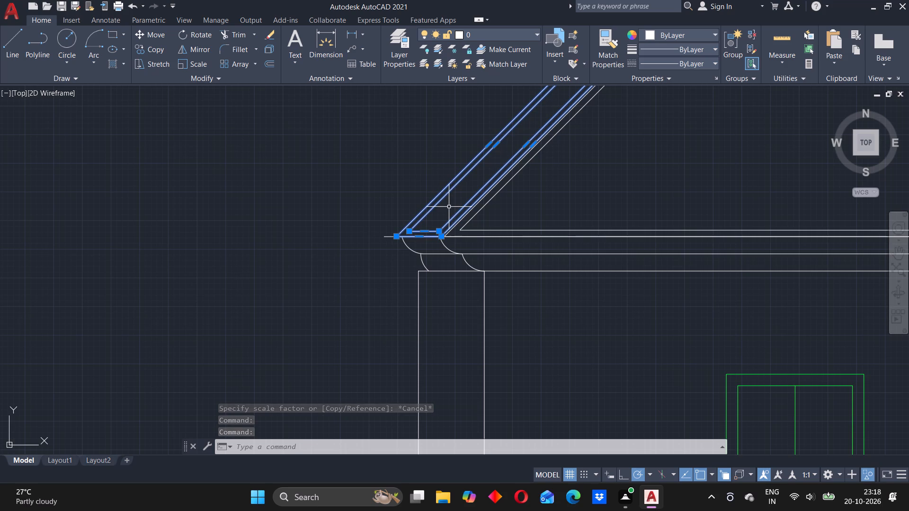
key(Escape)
Move the leftmost roof section's outlines and top edge by the lower left corner onto the outer end of the leftmost upper eaves arc.
scroll(415, 220, up, 3)
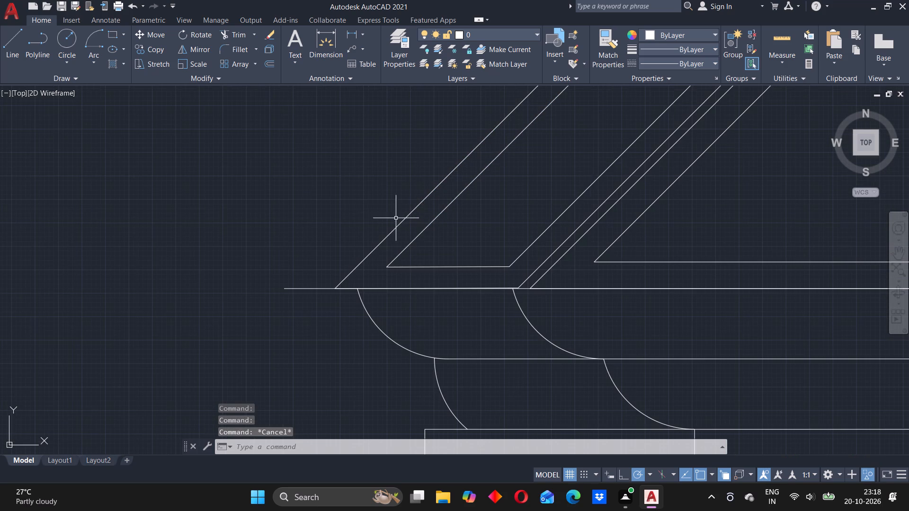
click(421, 231)
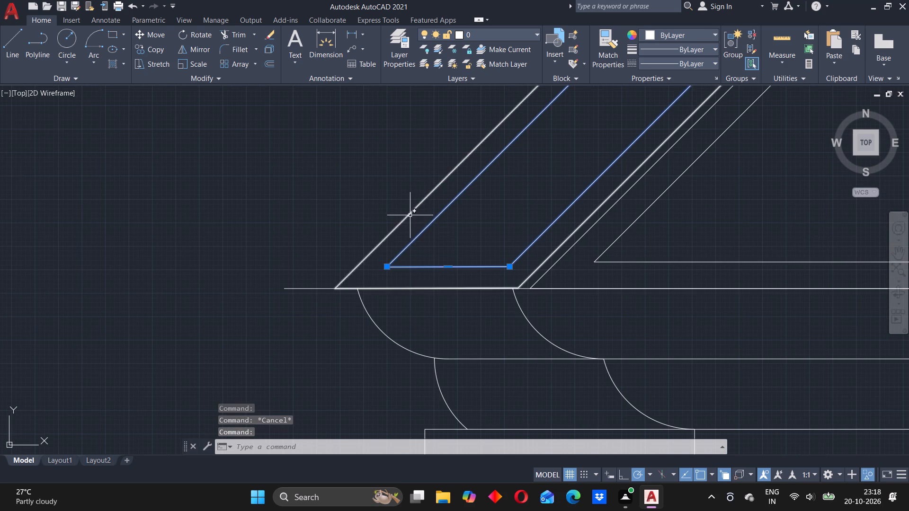
click(410, 215)
scroll(550, 175, down, 2)
middle_drag(570, 155, 331, 409)
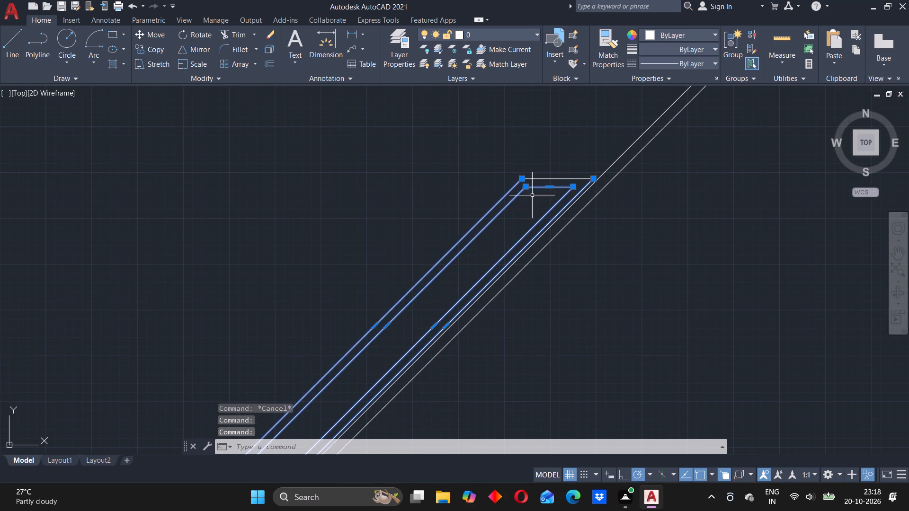
click(543, 179)
middle_drag(439, 285, 605, 113)
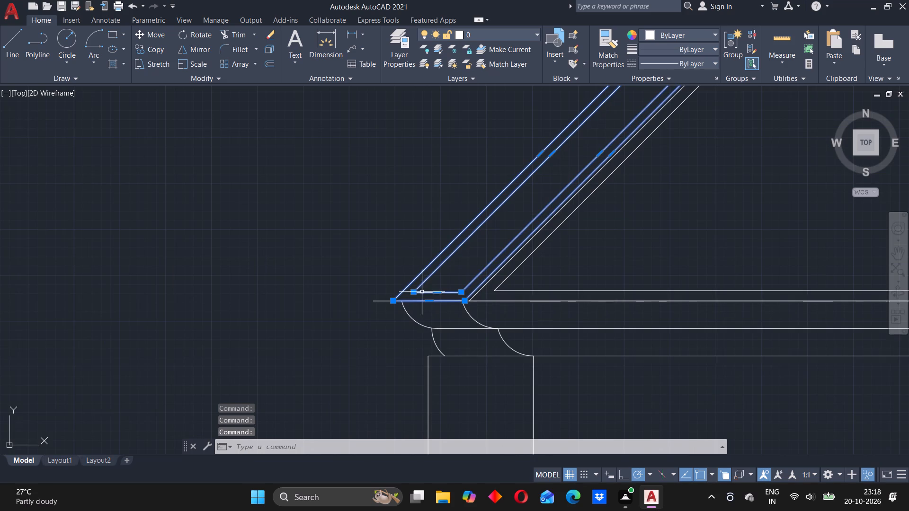
middle_drag(418, 295, 467, 227)
scroll(468, 227, up, 4)
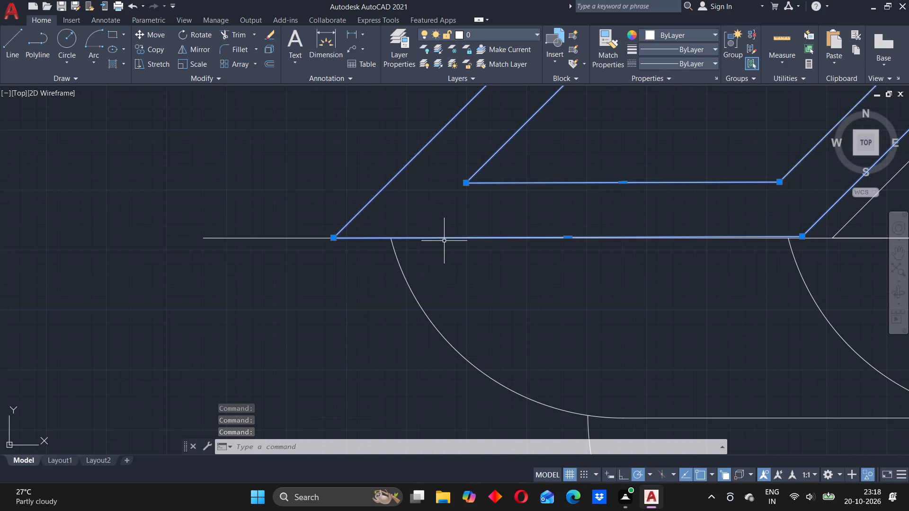
key(m)
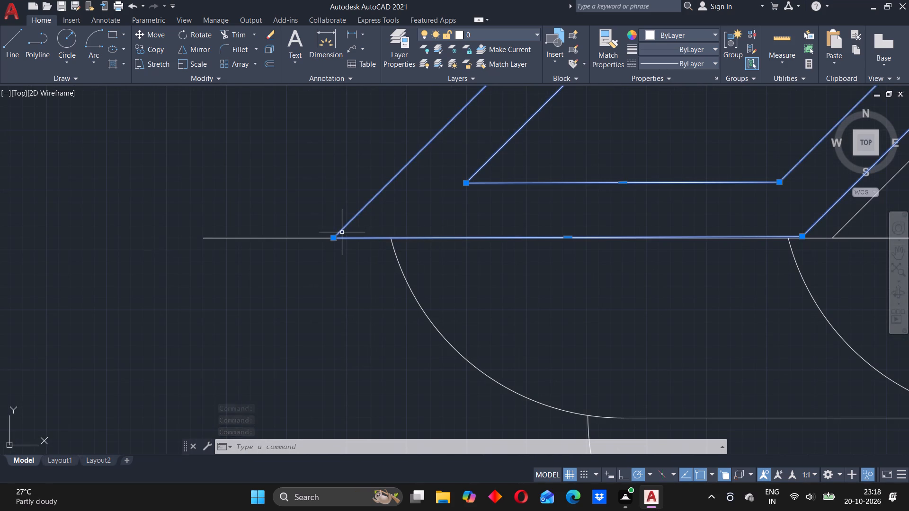
key(Return)
click(337, 237)
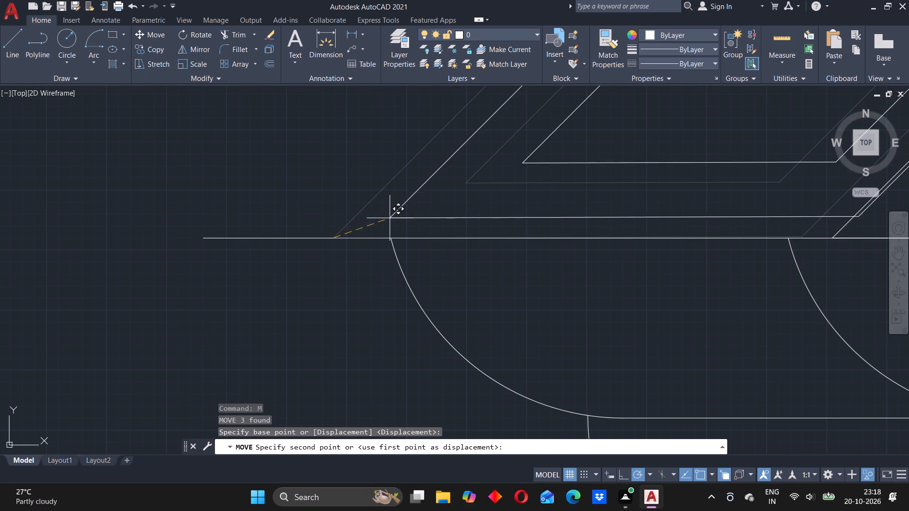
click(393, 235)
Scale the leftmost roof section's outlines and top edge down to about half size about its lower left corner on the eaves arc.
scroll(414, 204, down, 2)
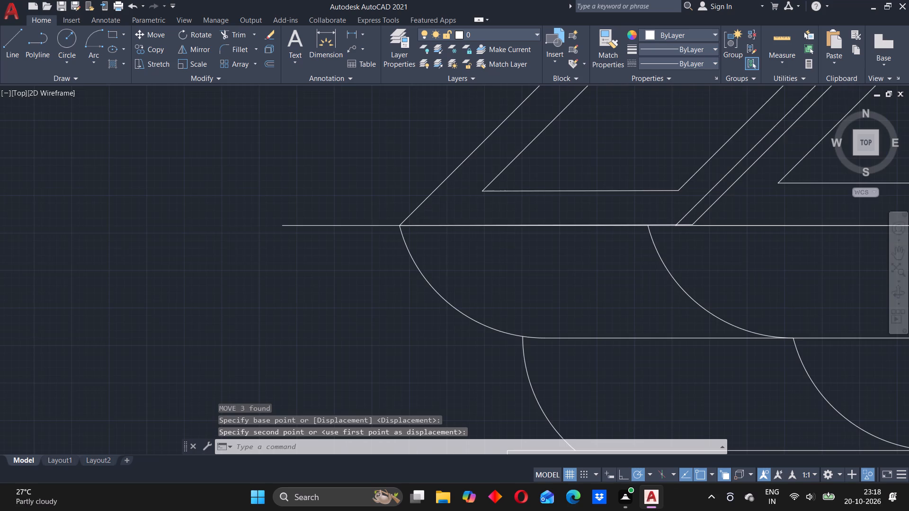
scroll(414, 204, down, 4)
middle_drag(465, 188, 387, 208)
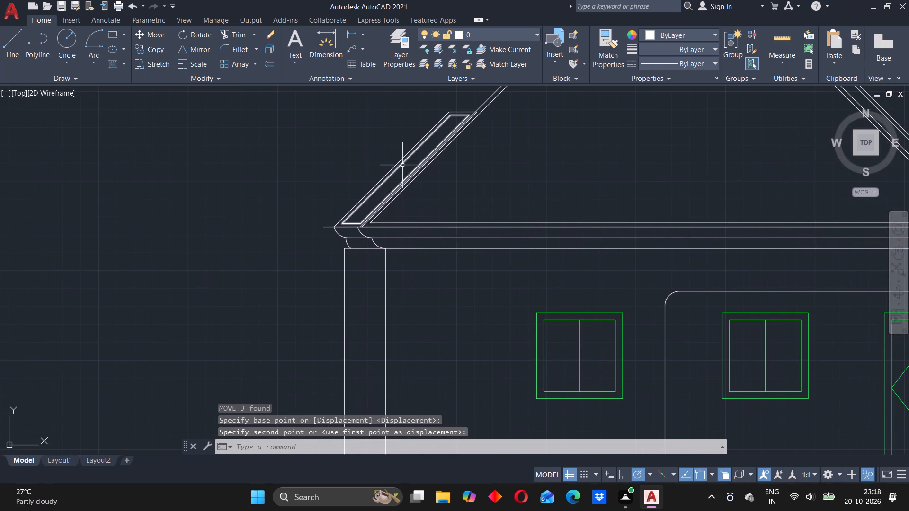
scroll(386, 195, up, 2)
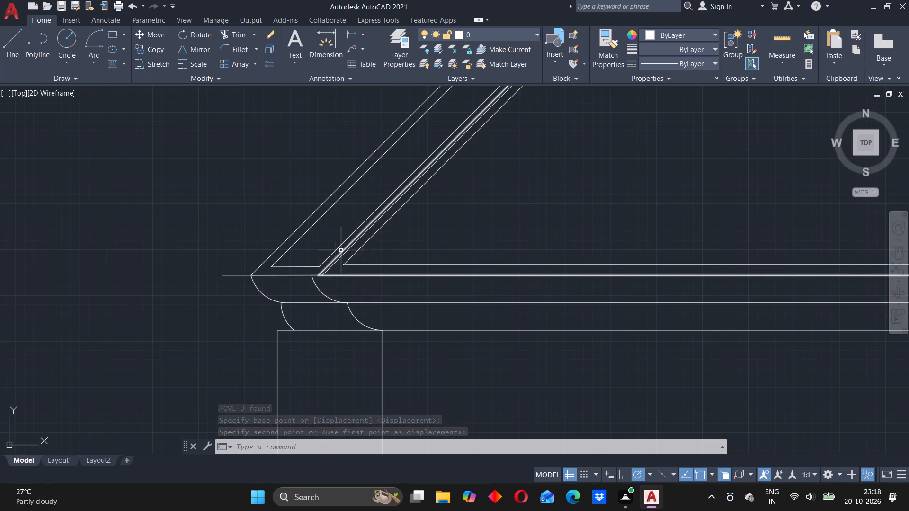
click(327, 211)
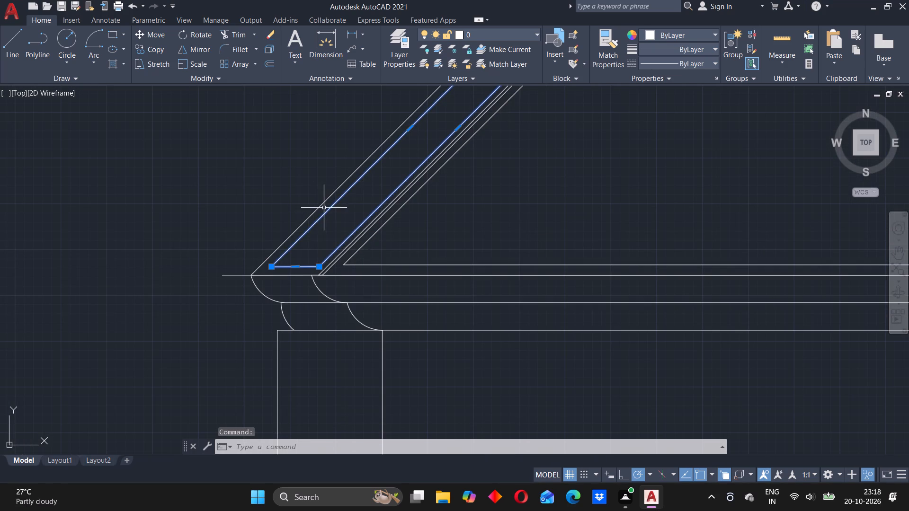
click(322, 206)
middle_drag(437, 159, 278, 365)
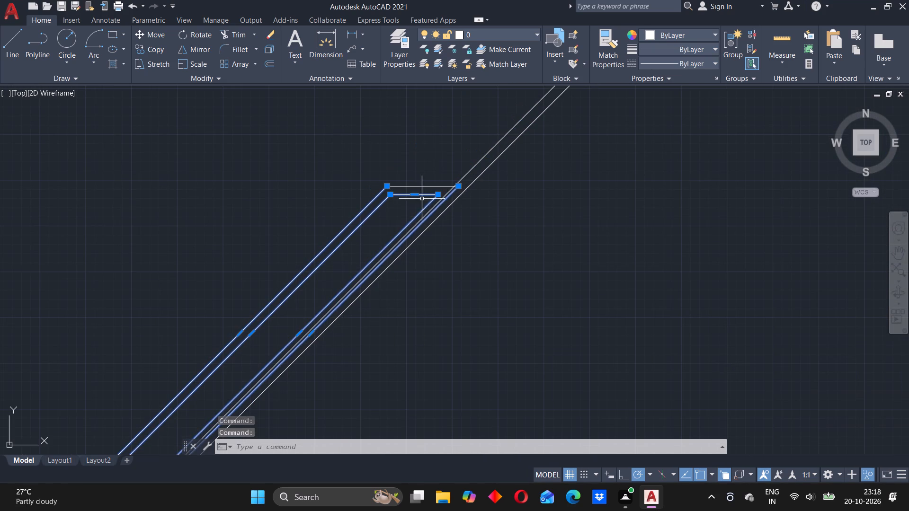
click(431, 185)
middle_drag(250, 361, 465, 64)
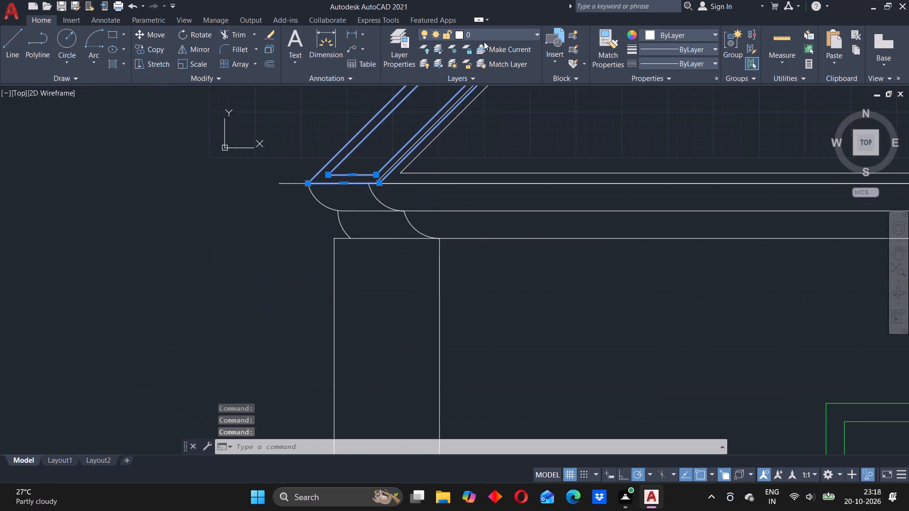
key(s)
key(c)
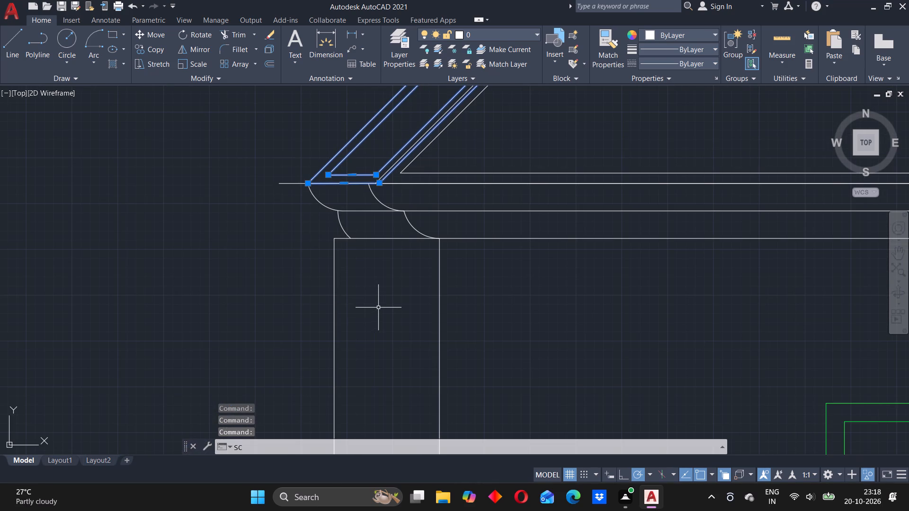
key(Return)
scroll(303, 178, up, 3)
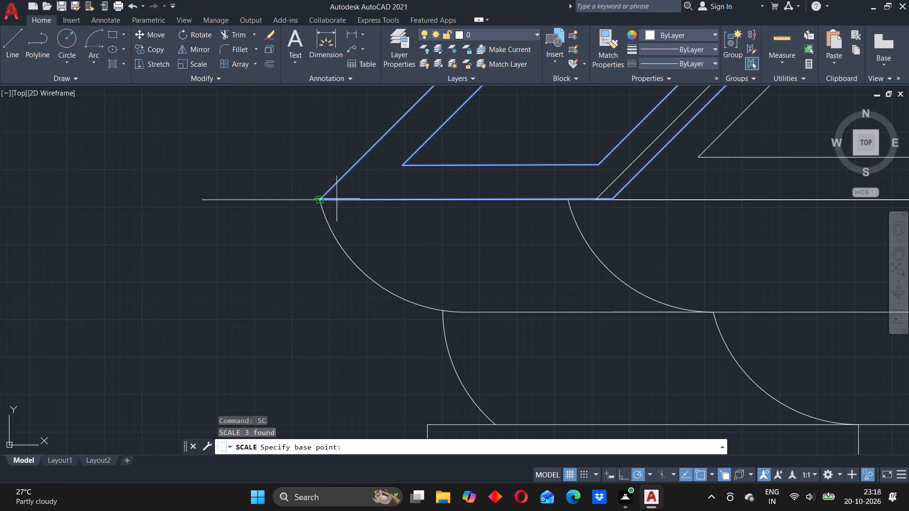
click(318, 199)
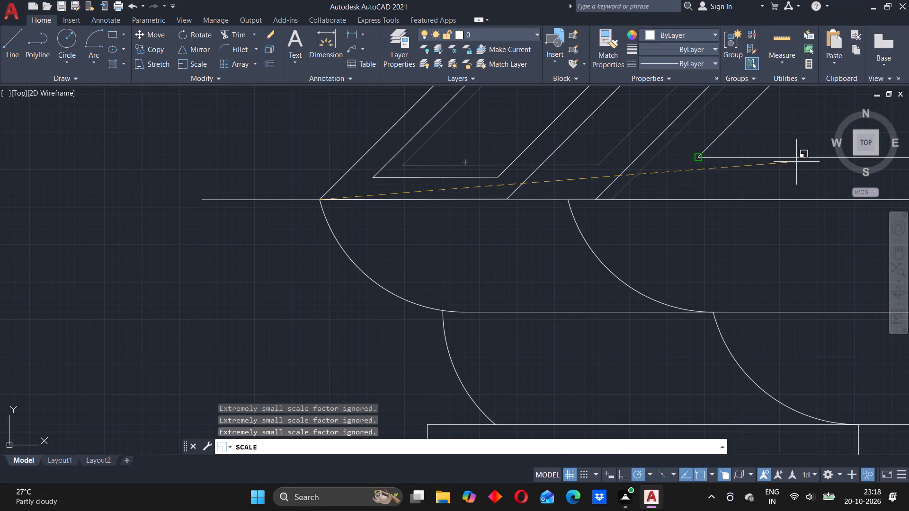
middle_drag(776, 174, 499, 199)
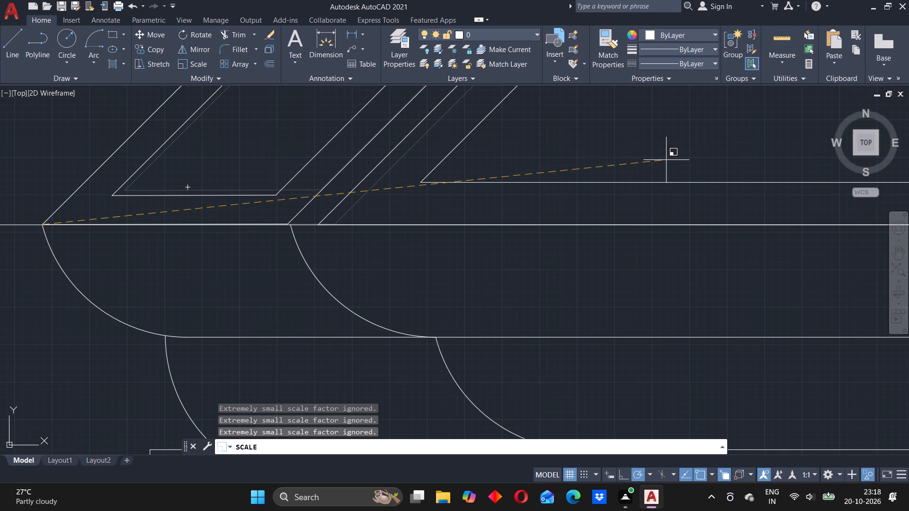
click(590, 188)
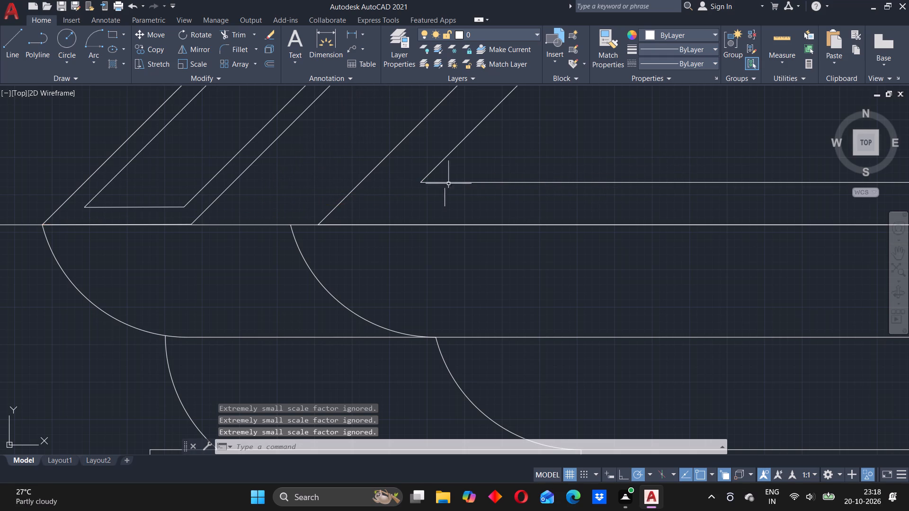
Scale the leftmost roof section up about its lower left corner, bringing its lower right corner just short of the neighbouring arc's outer end.
scroll(376, 181, down, 2)
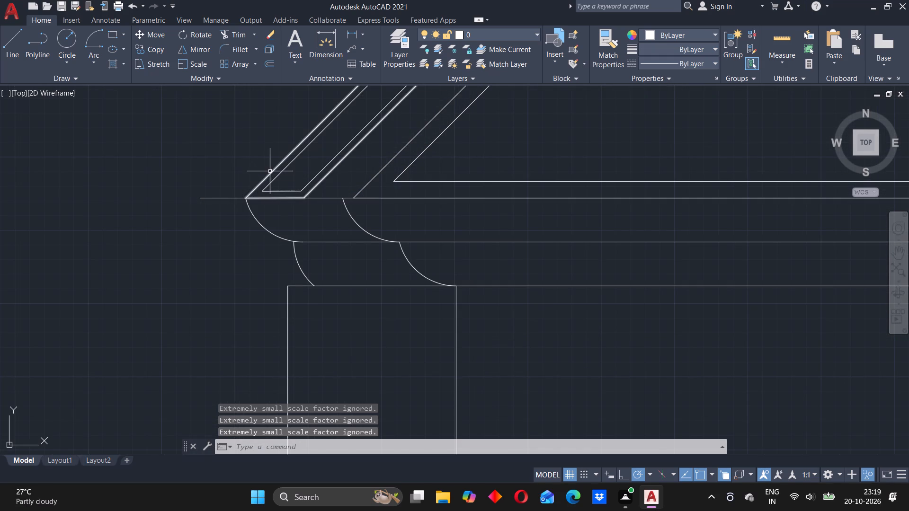
click(271, 170)
click(276, 175)
middle_drag(357, 153, 256, 335)
click(417, 139)
middle_drag(334, 266, 459, 87)
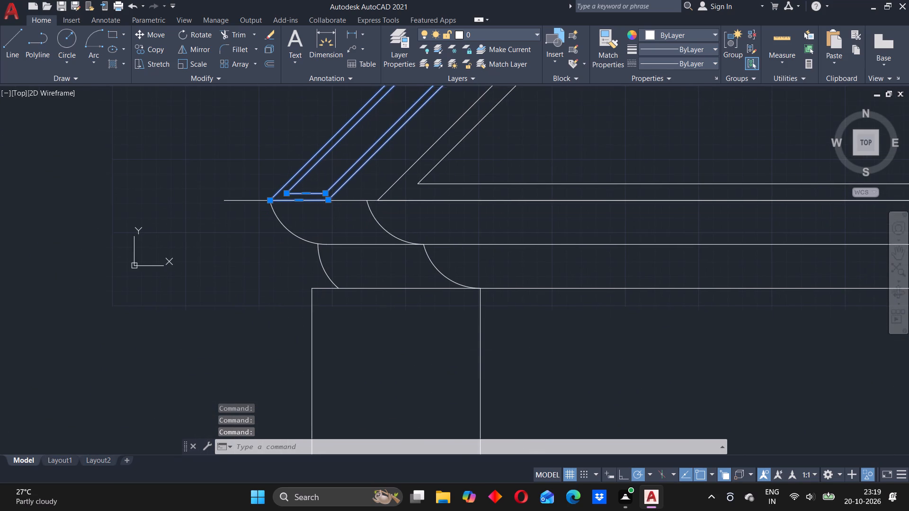
text(SC)
key(Return)
scroll(310, 207, up, 3)
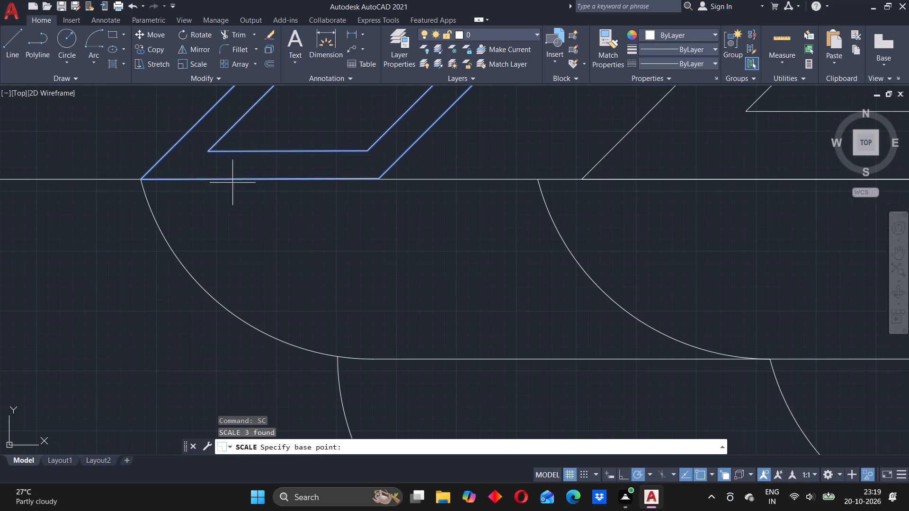
click(141, 178)
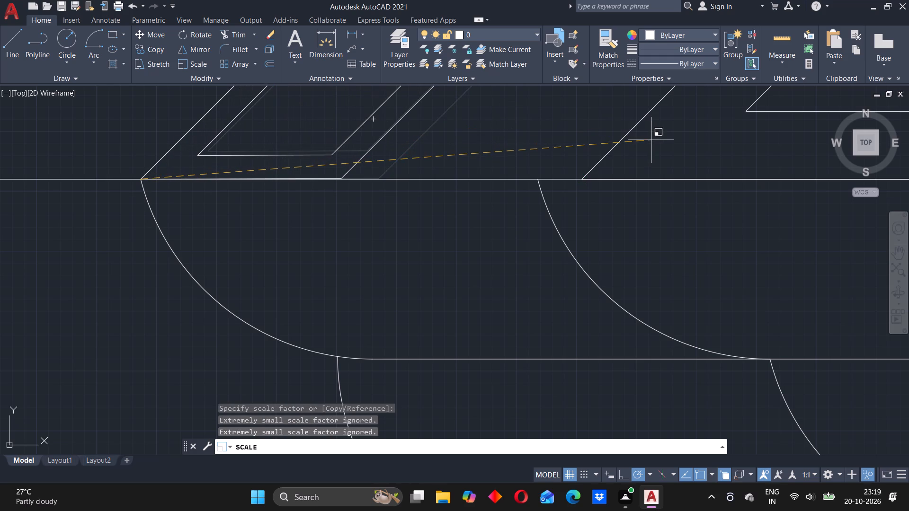
middle_drag(652, 140, 512, 246)
scroll(511, 238, down, 3)
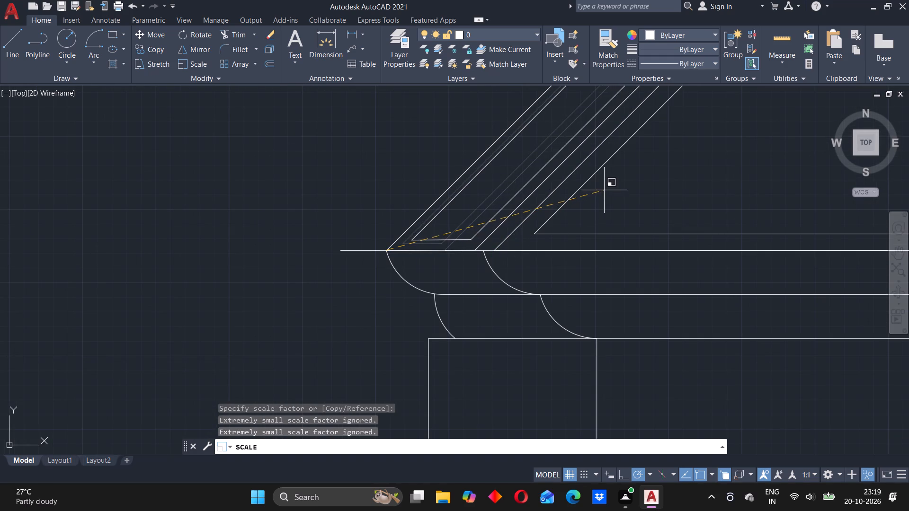
click(615, 184)
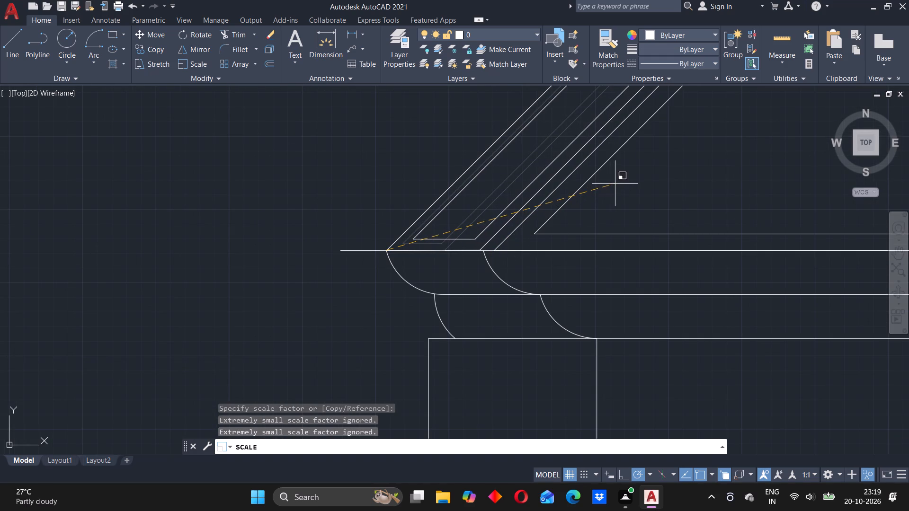
Scale the leftmost roof section's outlines and top edge down slightly about its lower left corner on the eaves arc.
click(440, 211)
click(433, 203)
middle_drag(561, 143, 476, 272)
scroll(548, 192, down, 3)
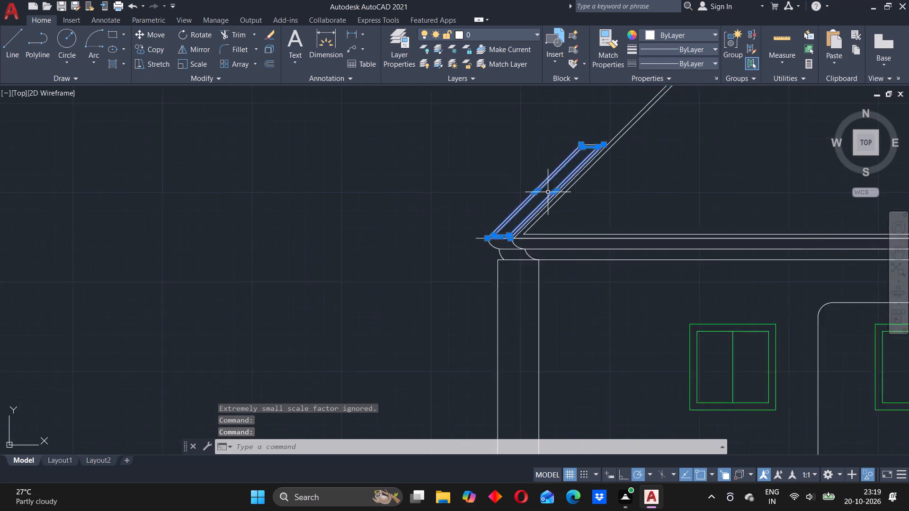
scroll(548, 192, down, 1)
scroll(574, 165, up, 3)
click(578, 153)
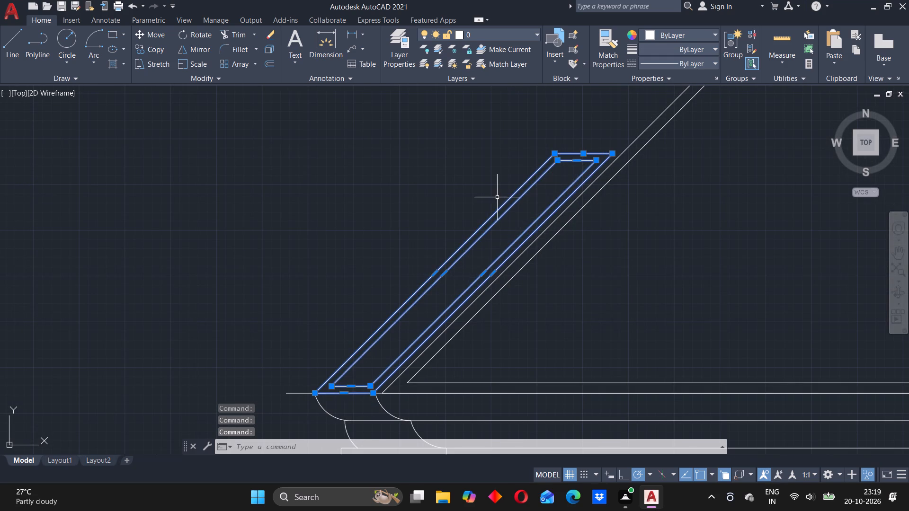
key(s)
key(c)
key(Return)
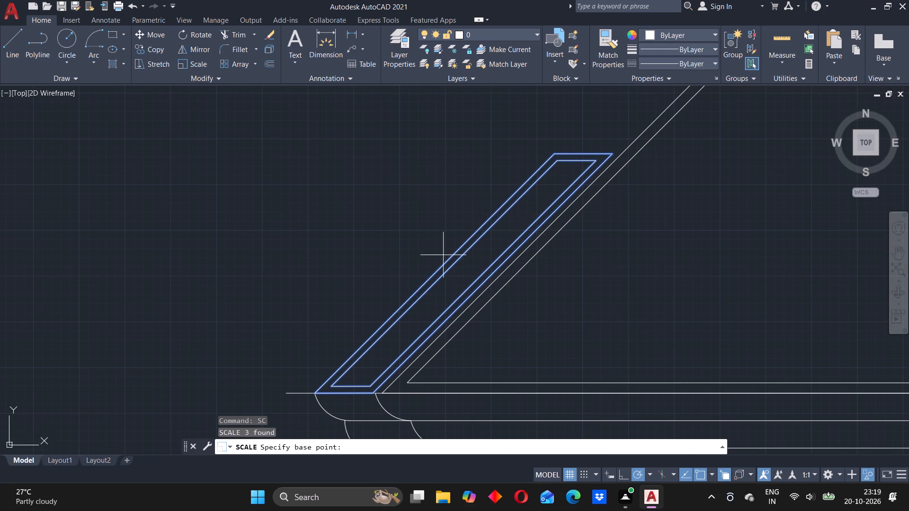
middle_drag(446, 327, 499, 141)
scroll(356, 200, up, 3)
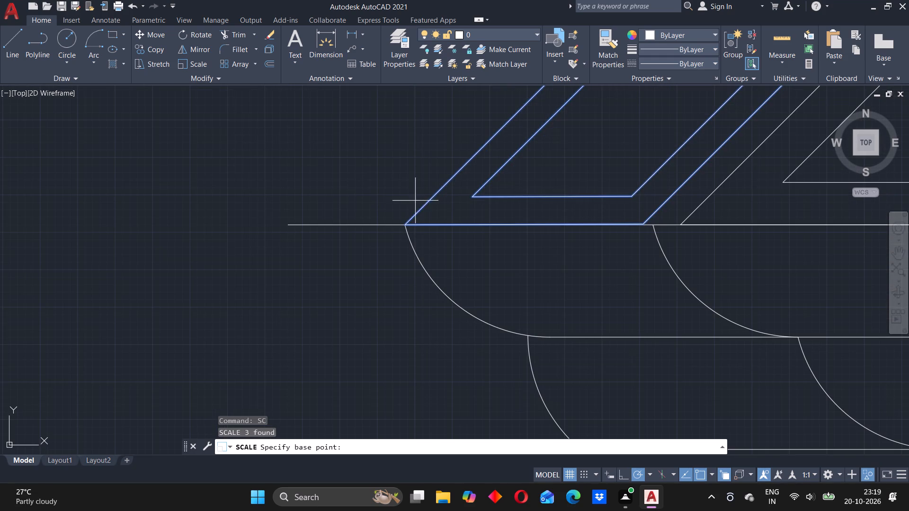
drag(404, 224, 414, 224)
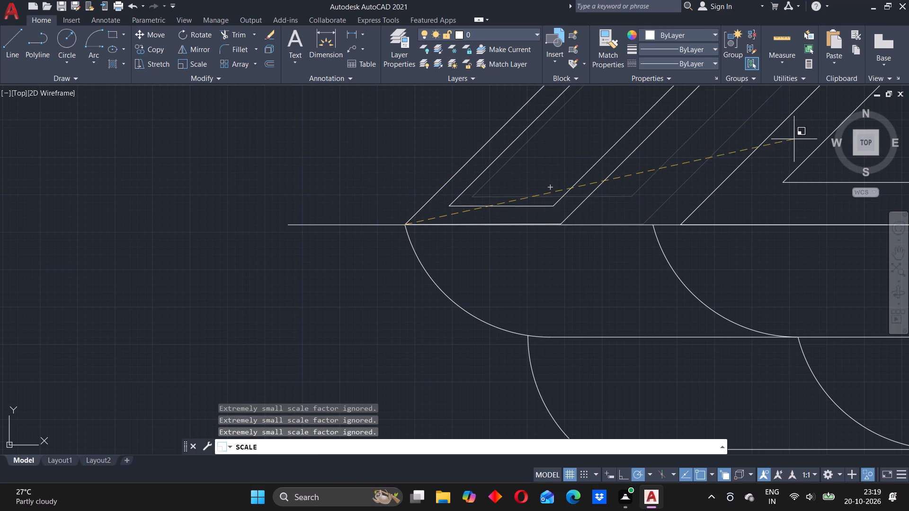
middle_drag(798, 145, 472, 220)
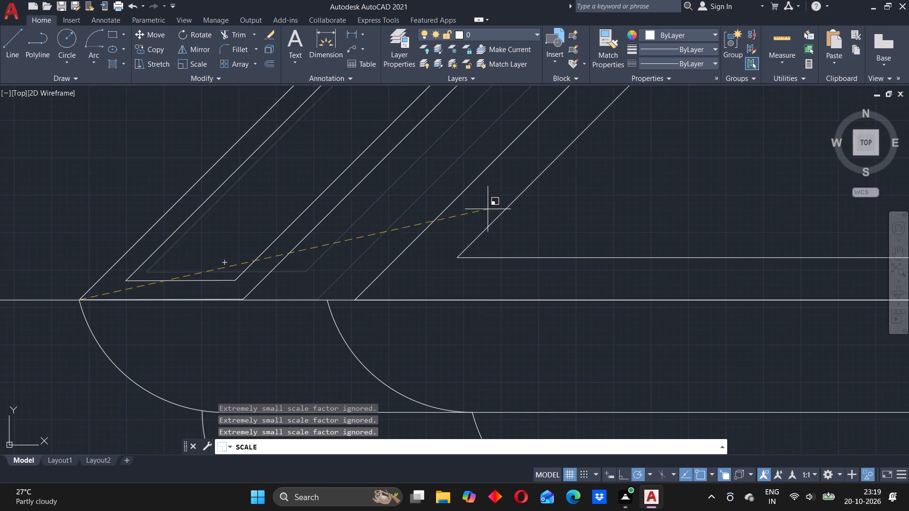
click(632, 153)
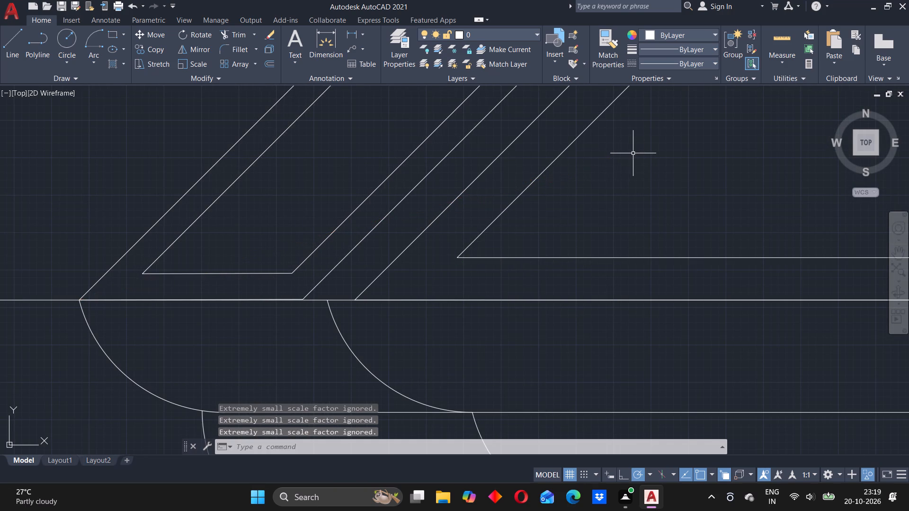
Move the front gable's two outlines by the outer lower left corner onto the outer end of the adjoining upper eaves arc.
scroll(451, 219, down, 2)
middle_drag(457, 226, 380, 150)
scroll(363, 174, up, 2)
click(314, 150)
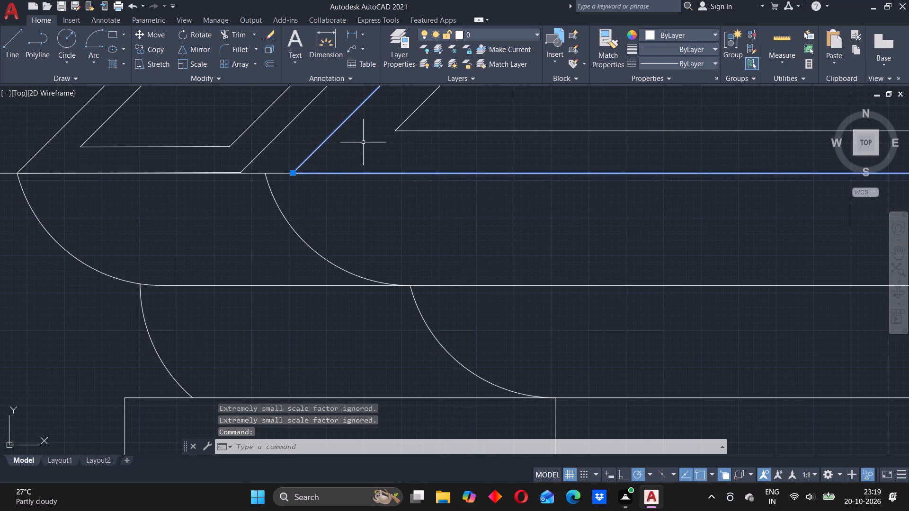
click(410, 115)
key(m)
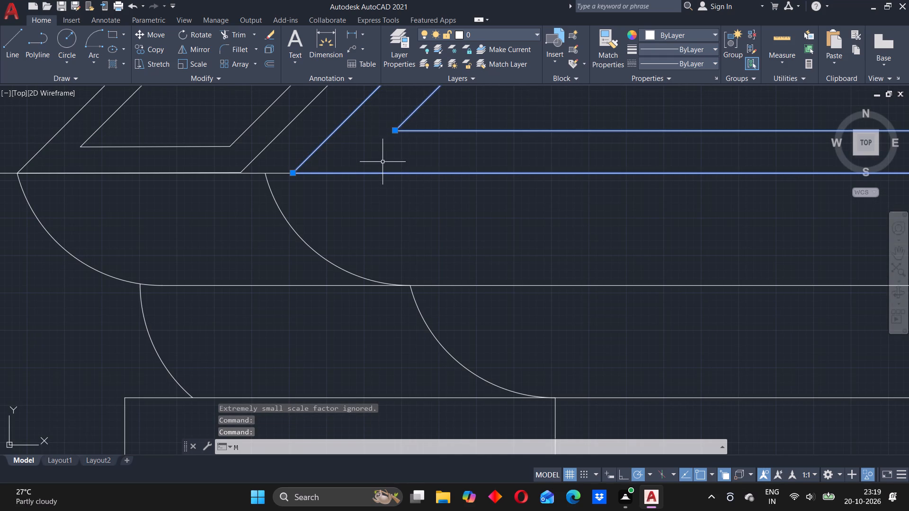
key(Return)
scroll(294, 167, up, 2)
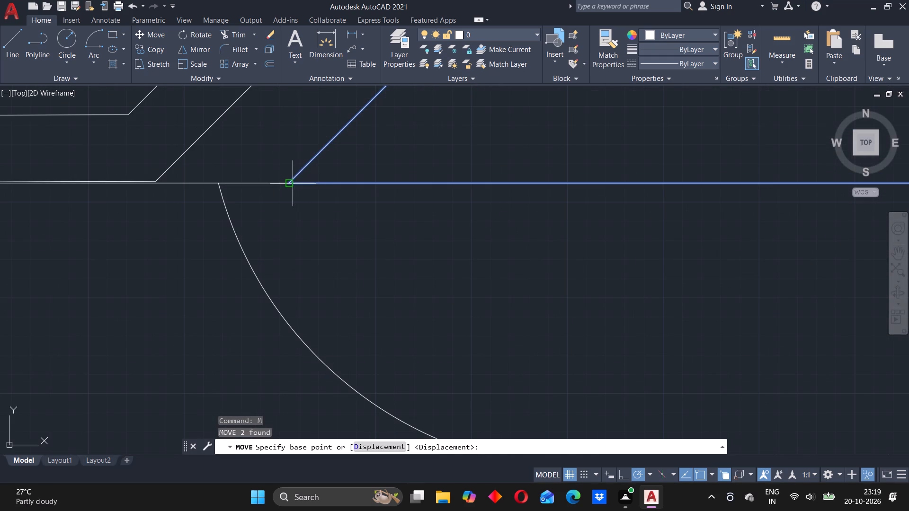
click(292, 184)
click(218, 183)
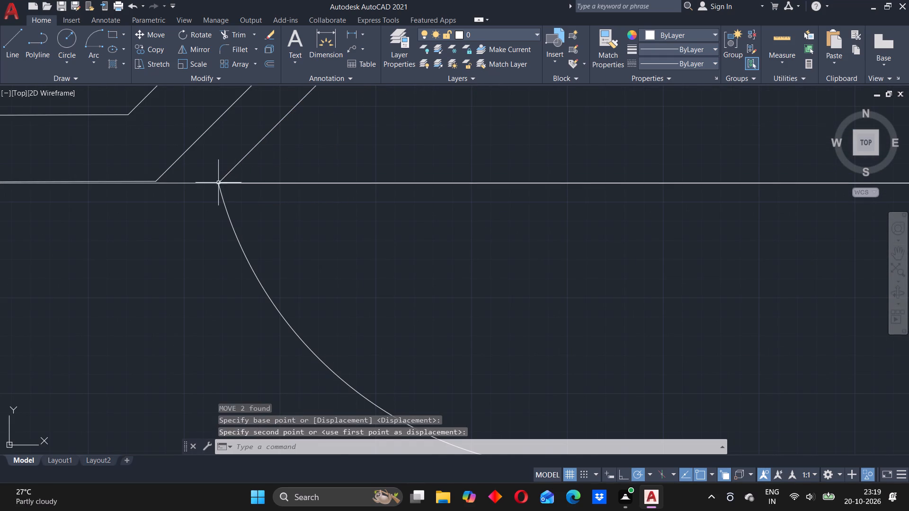
Examine how the front gable and the roof sections beside it meet the eaves across the elevation.
scroll(336, 158, down, 5)
scroll(445, 151, down, 2)
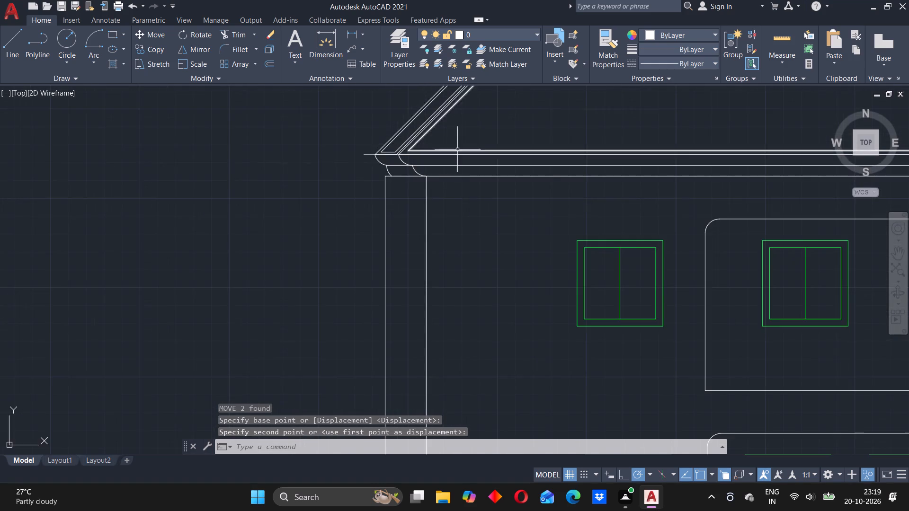
scroll(533, 125, down, 3)
middle_drag(644, 126, 434, 179)
scroll(434, 180, up, 3)
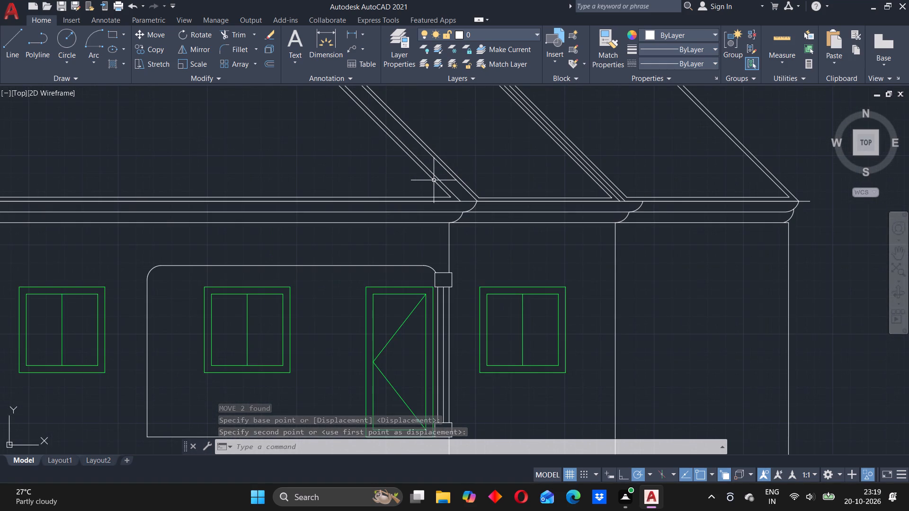
scroll(434, 180, up, 2)
scroll(432, 171, down, 3)
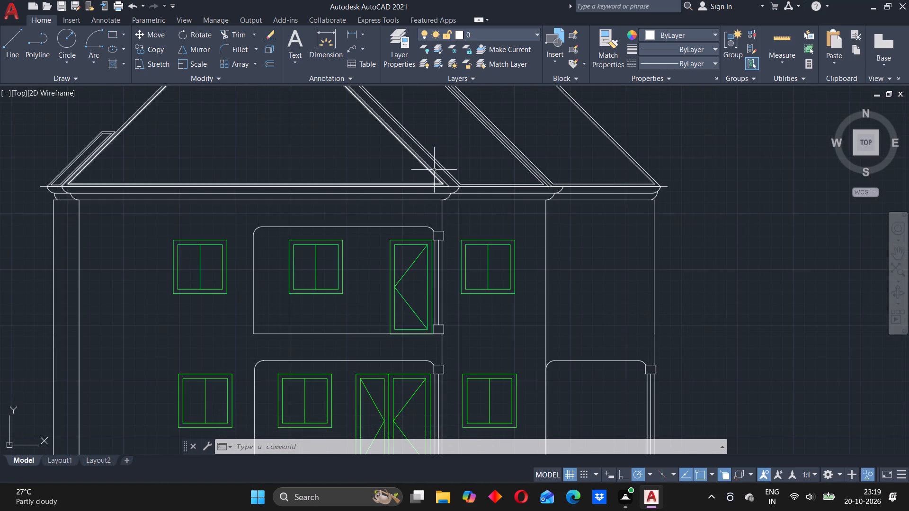
scroll(436, 168, down, 1)
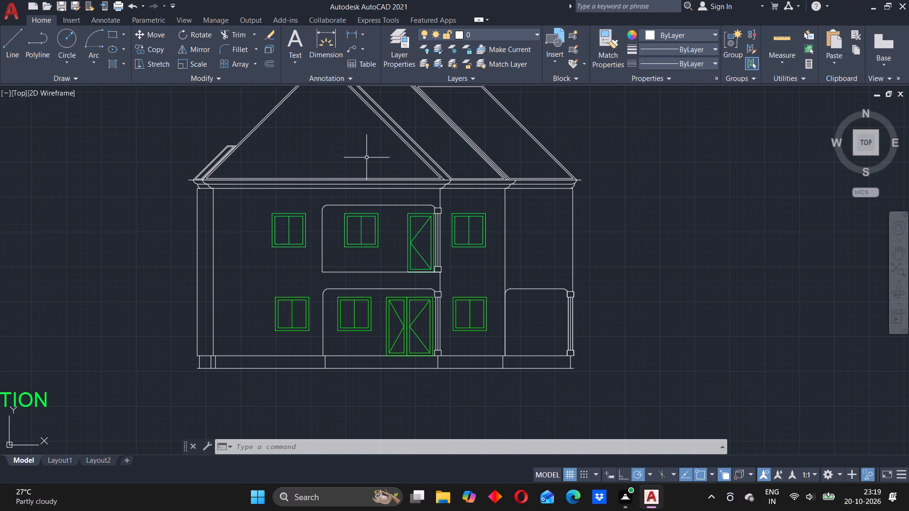
Scale the front gable's two outlines up slightly about the outer lower left corner, bringing the lower right corner just short of its arc's end.
scroll(247, 141, up, 2)
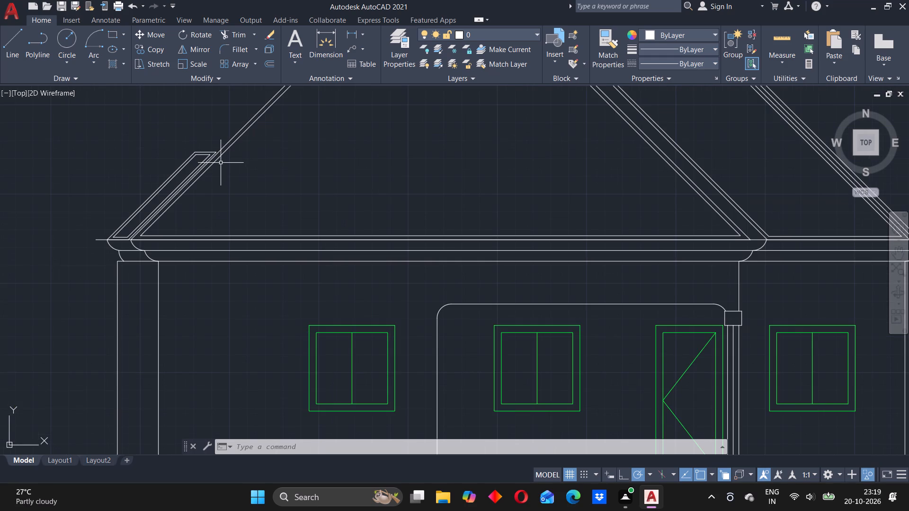
scroll(220, 163, up, 3)
click(193, 156)
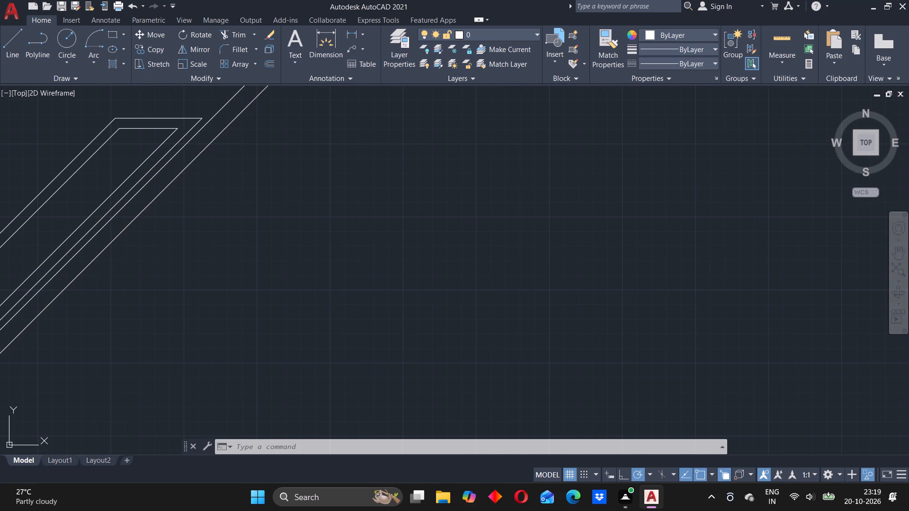
drag(225, 178, 224, 168)
click(258, 136)
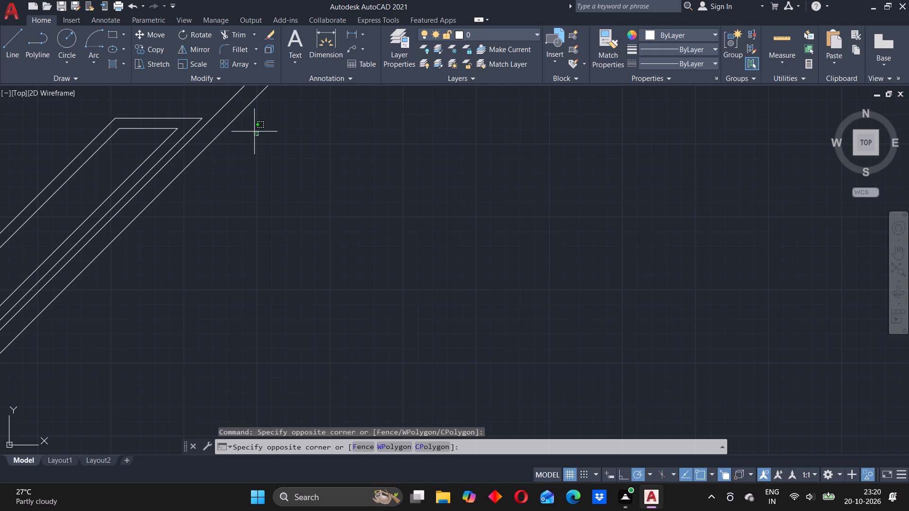
click(214, 102)
scroll(227, 150, down, 4)
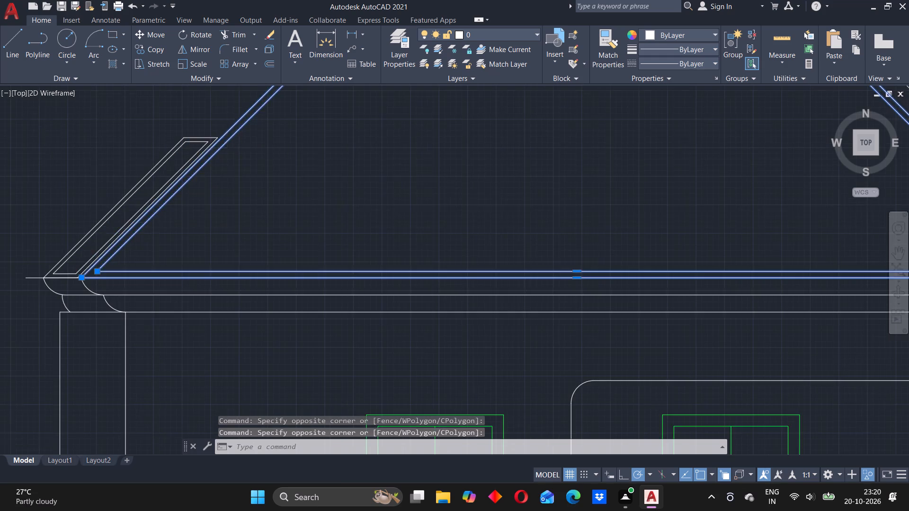
scroll(227, 150, down, 2)
middle_drag(223, 185, 359, 145)
scroll(341, 120, up, 5)
scroll(382, 175, up, 2)
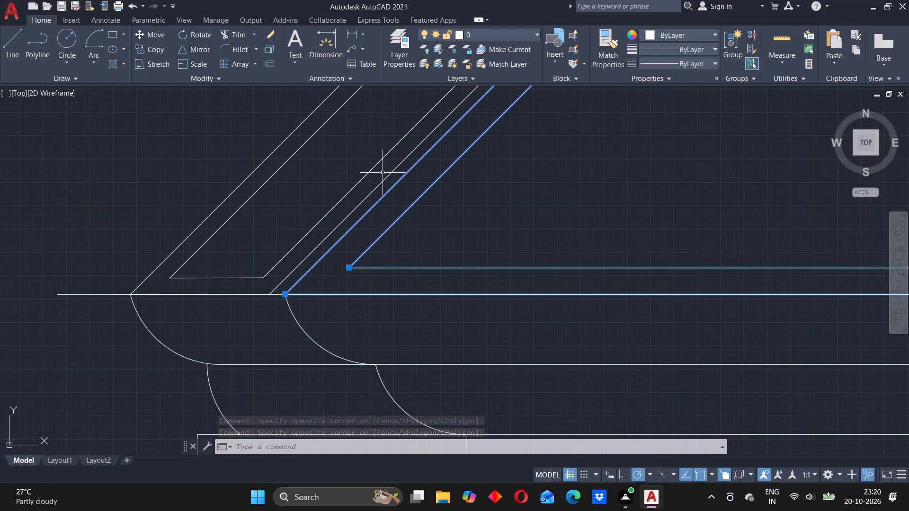
text(SC)
key(Return)
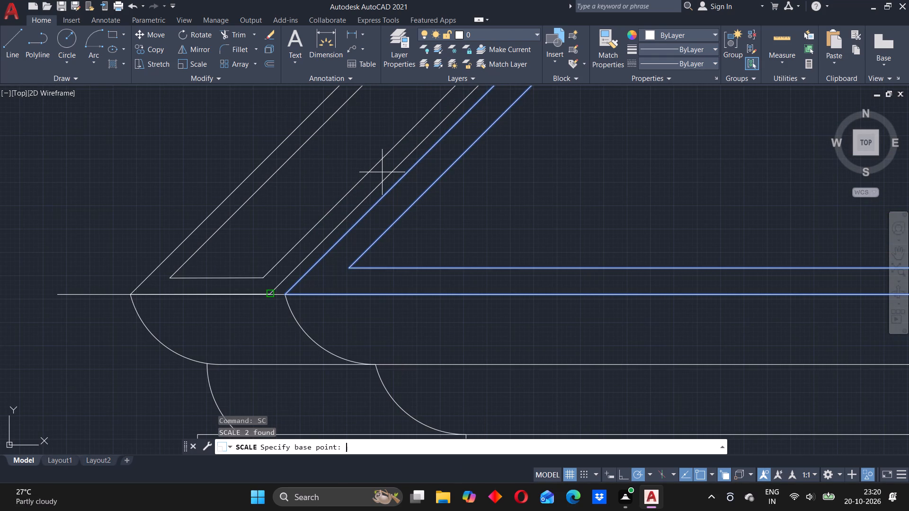
click(285, 295)
scroll(667, 246, down, 3)
middle_drag(715, 240, 119, 246)
middle_drag(499, 234, 459, 247)
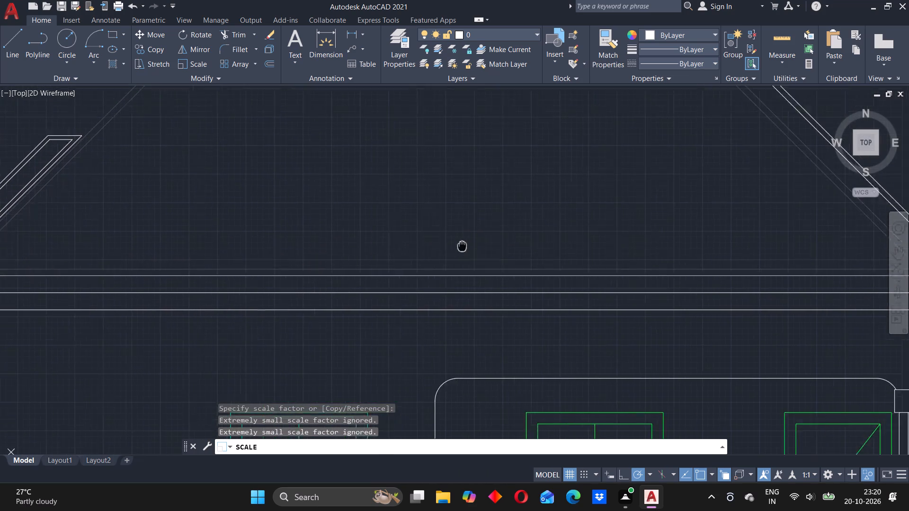
middle_drag(459, 247, 371, 269)
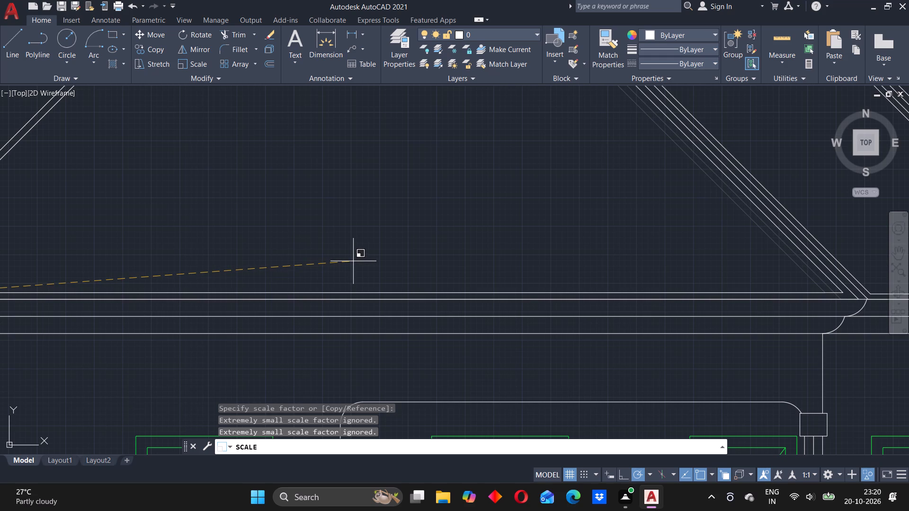
click(353, 261)
Examine the front gable's lower left corner, the whole roof and the other sections' junctions with the eaves arcs.
scroll(315, 252, down, 2)
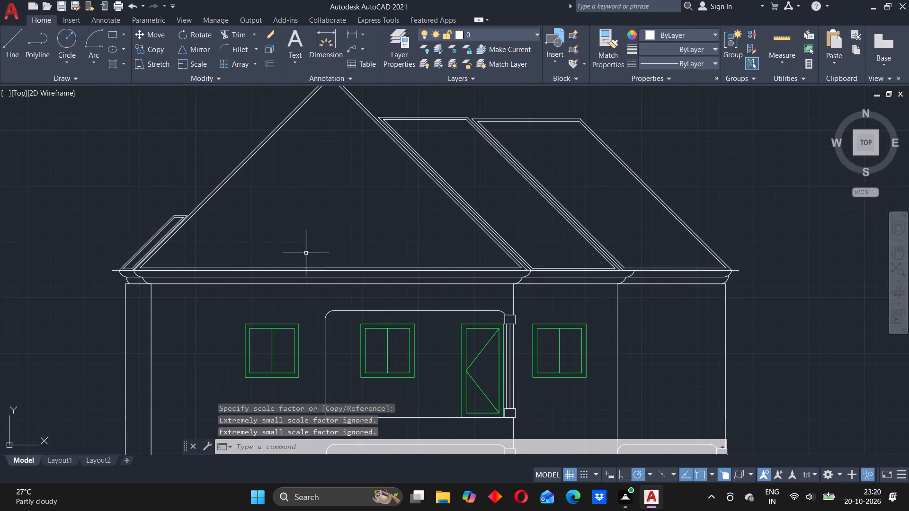
middle_drag(228, 251, 327, 243)
scroll(240, 261, up, 3)
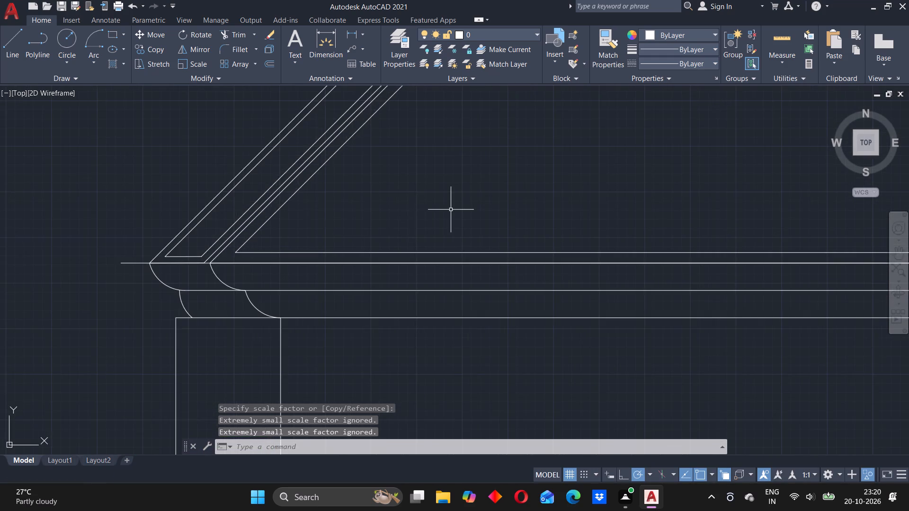
scroll(453, 208, down, 4)
middle_drag(668, 179, 461, 203)
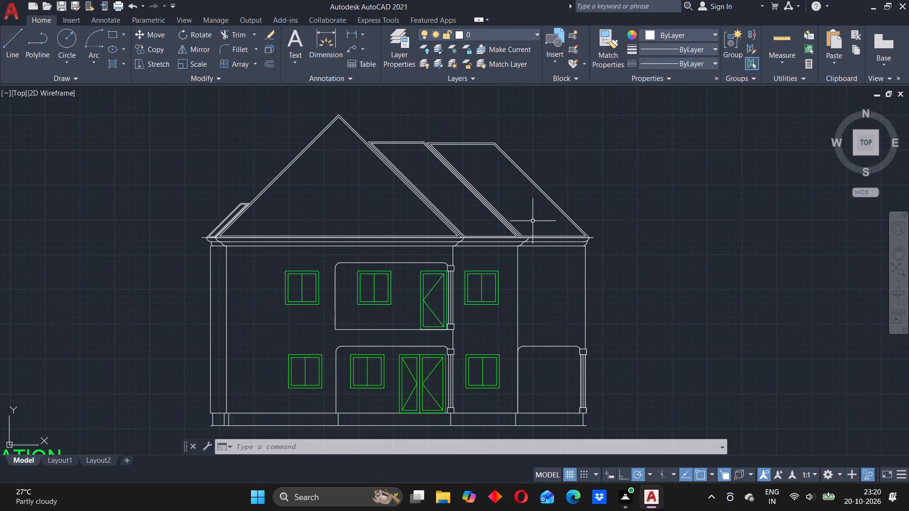
scroll(544, 216, up, 3)
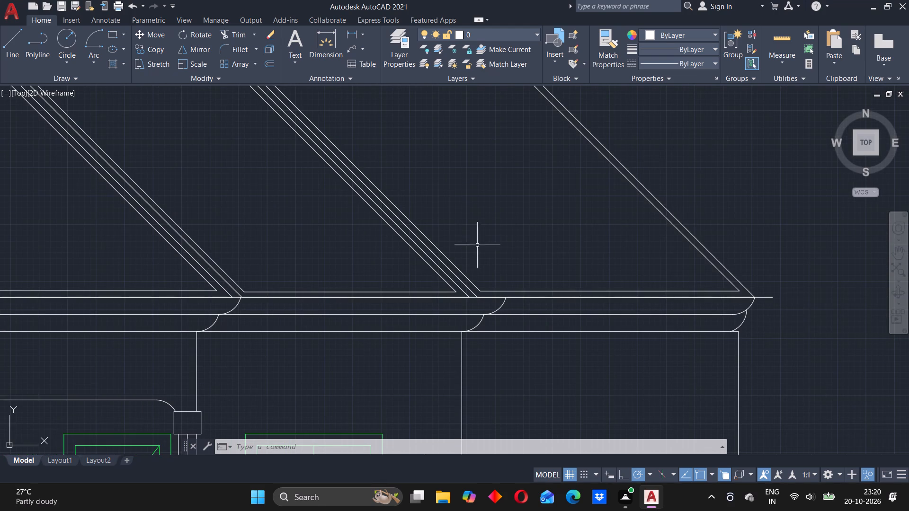
scroll(286, 279, up, 2)
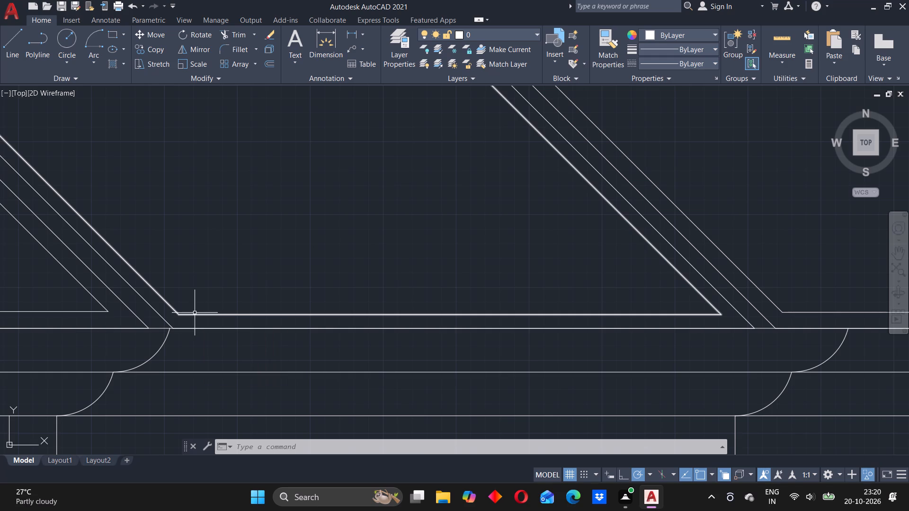
Move the middle roof section's outlines and top edge by the lower left corner onto the outer end of the arc beside the gable.
click(195, 313)
click(155, 317)
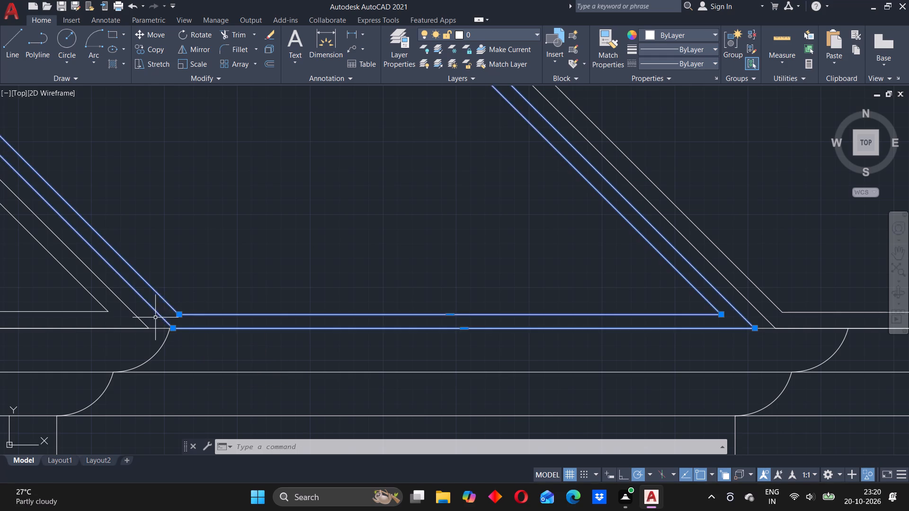
scroll(188, 224, down, 3)
middle_drag(176, 182, 410, 429)
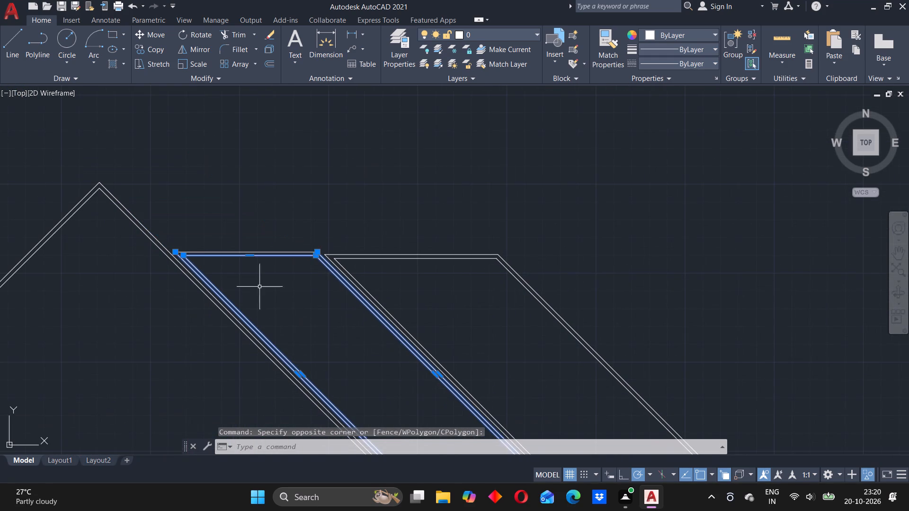
scroll(254, 258, up, 3)
click(275, 236)
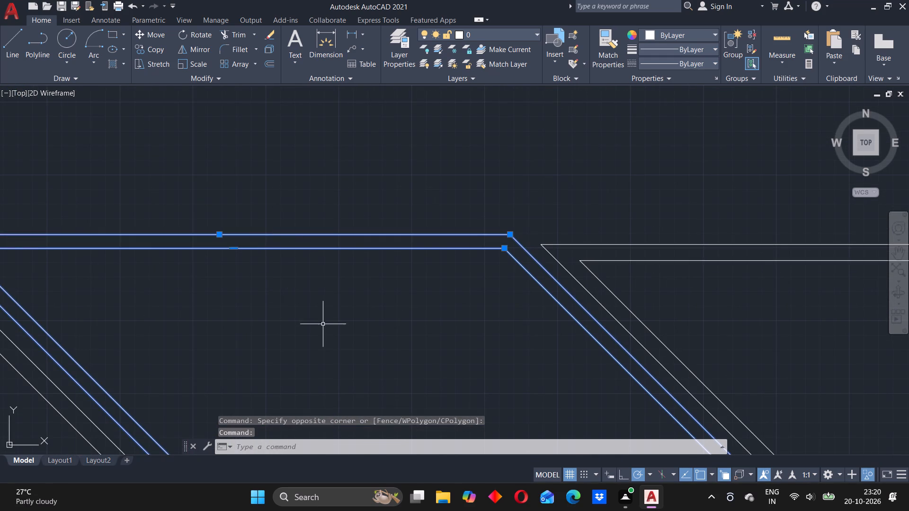
scroll(329, 337, down, 5)
middle_drag(395, 395, 310, 93)
scroll(309, 96, up, 3)
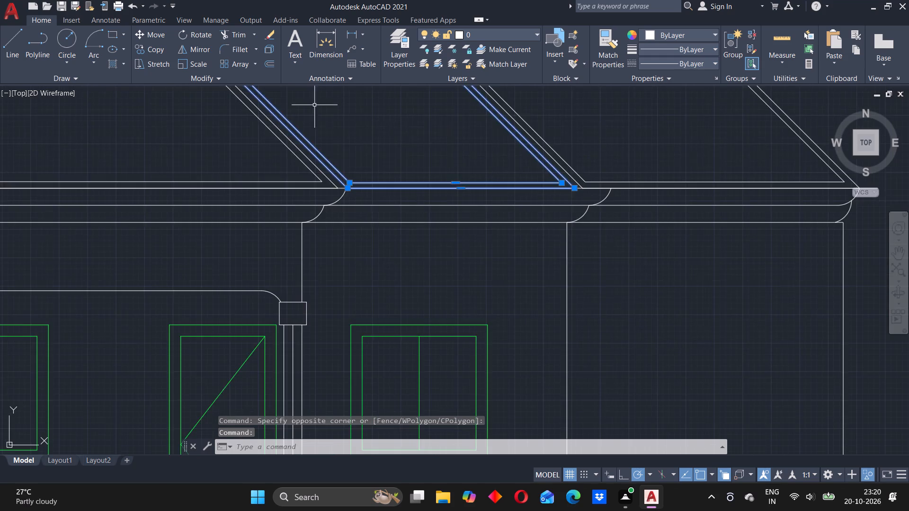
scroll(357, 210, up, 3)
scroll(333, 159, up, 1)
middle_drag(333, 159, 344, 296)
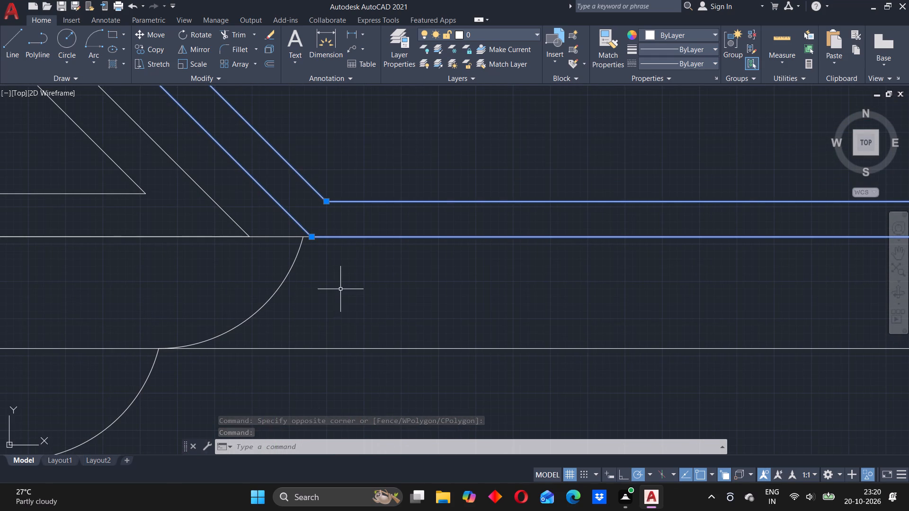
key(m)
key(Return)
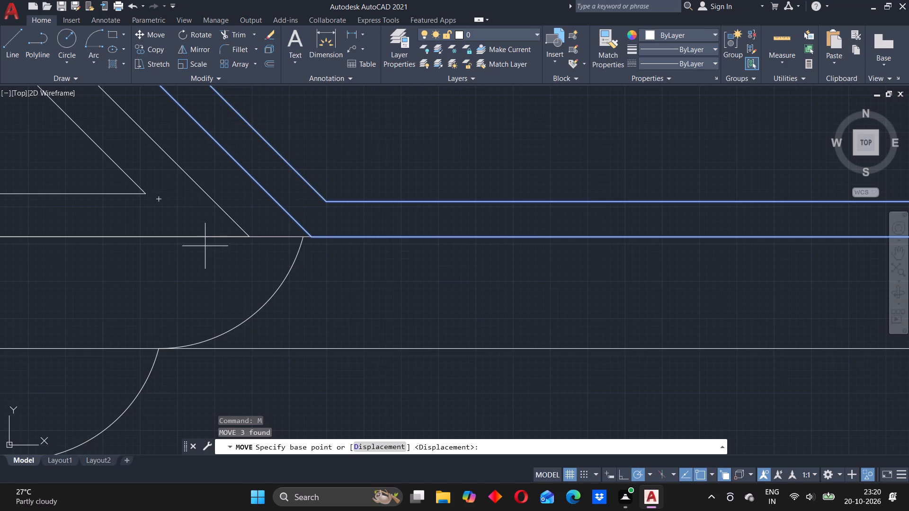
scroll(216, 244, up, 2)
click(460, 227)
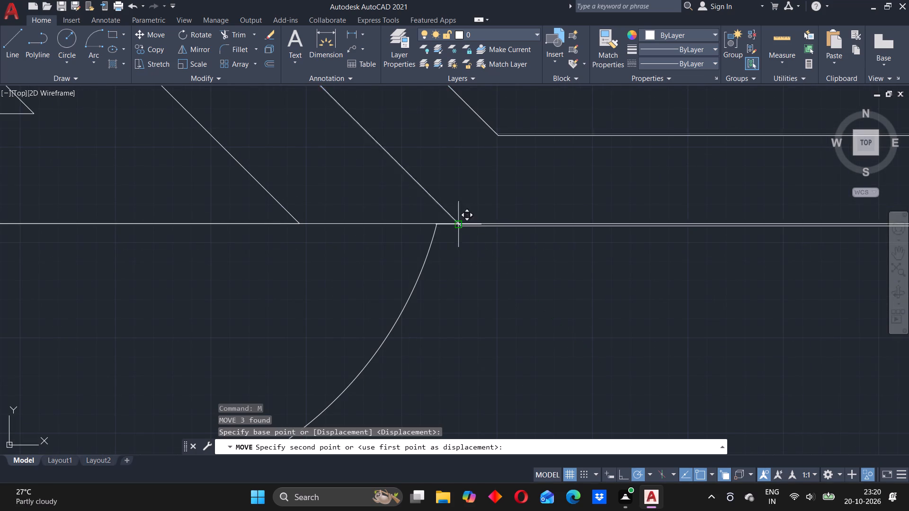
click(436, 224)
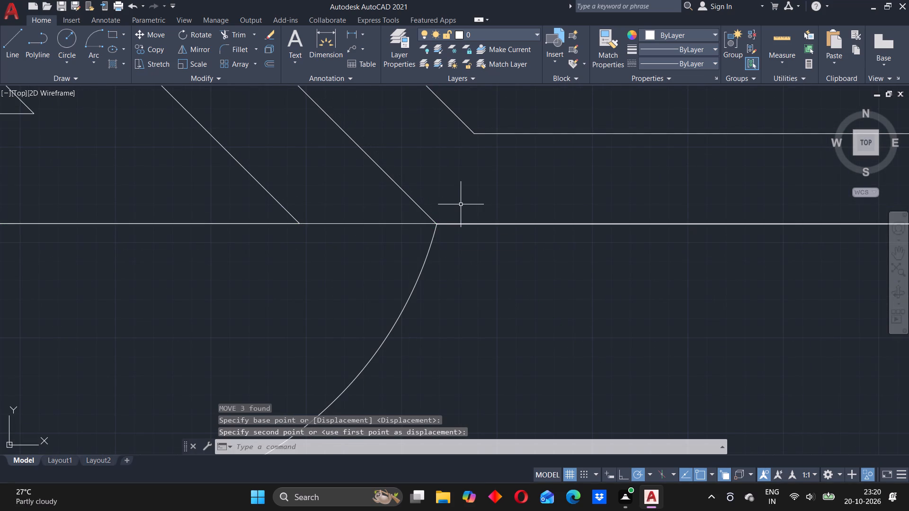
Examine how the middle and right-hand roof sections meet the eaves arcs across the elevation.
scroll(461, 204, down, 5)
scroll(557, 181, down, 4)
middle_drag(560, 178, 472, 233)
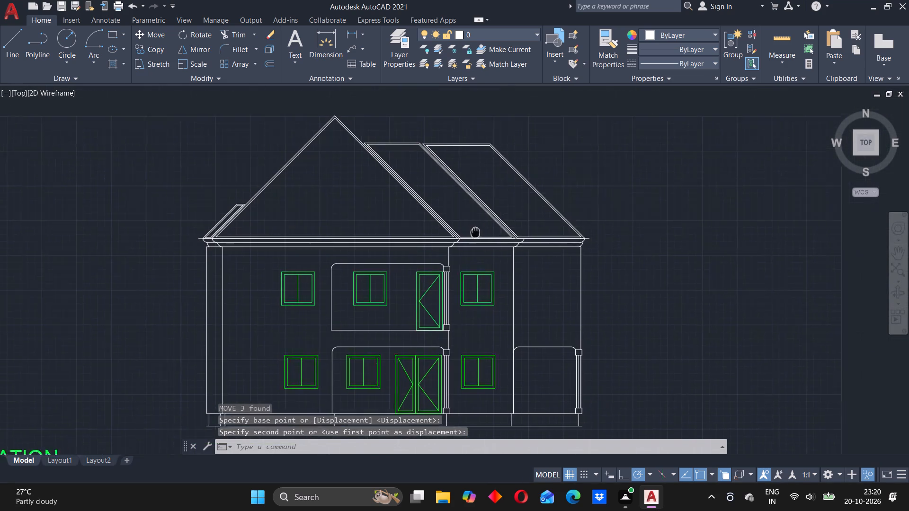
middle_drag(472, 233, 428, 246)
scroll(419, 244, up, 2)
middle_drag(457, 238, 328, 247)
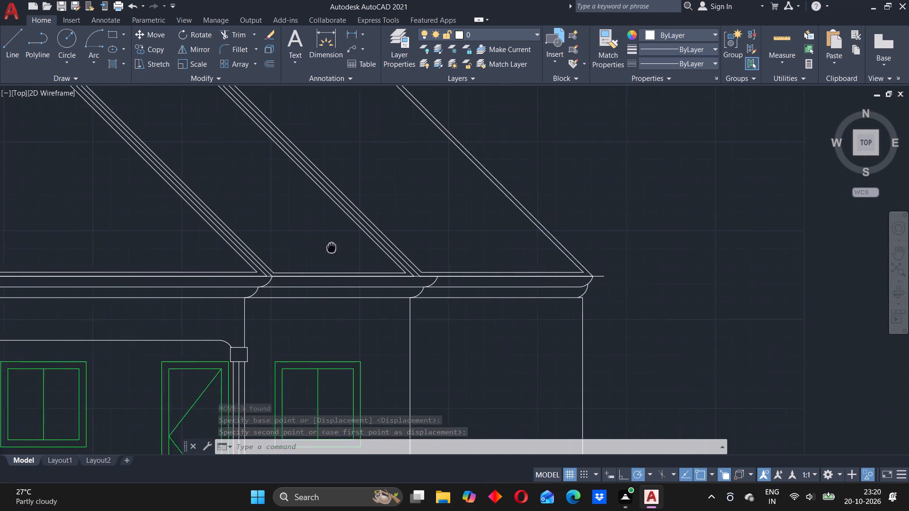
middle_drag(328, 247, 286, 246)
scroll(232, 268, up, 2)
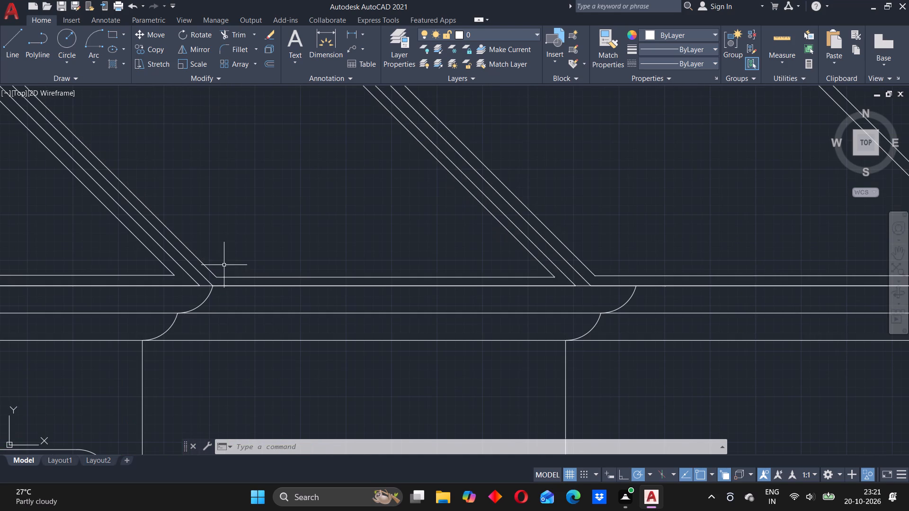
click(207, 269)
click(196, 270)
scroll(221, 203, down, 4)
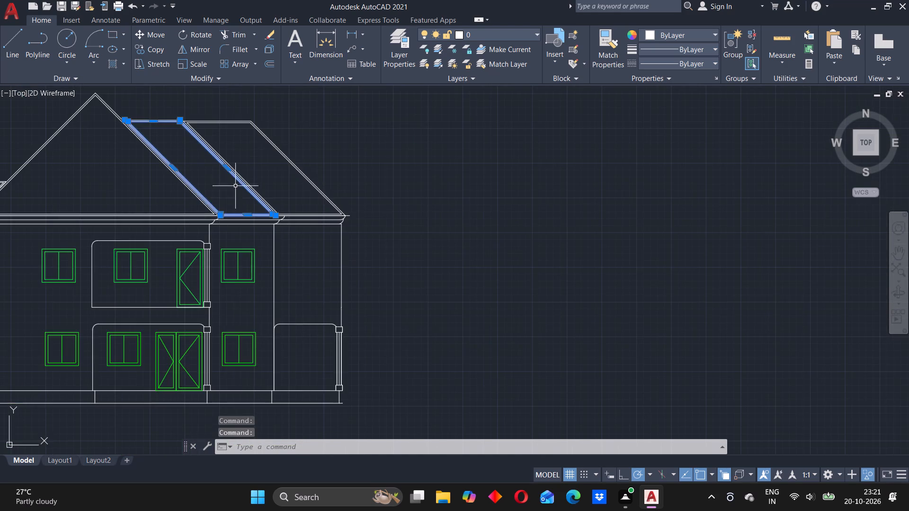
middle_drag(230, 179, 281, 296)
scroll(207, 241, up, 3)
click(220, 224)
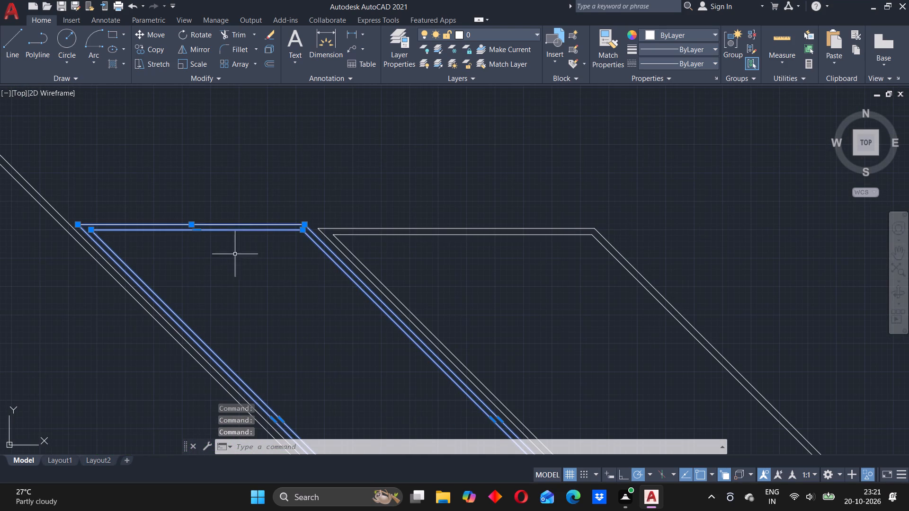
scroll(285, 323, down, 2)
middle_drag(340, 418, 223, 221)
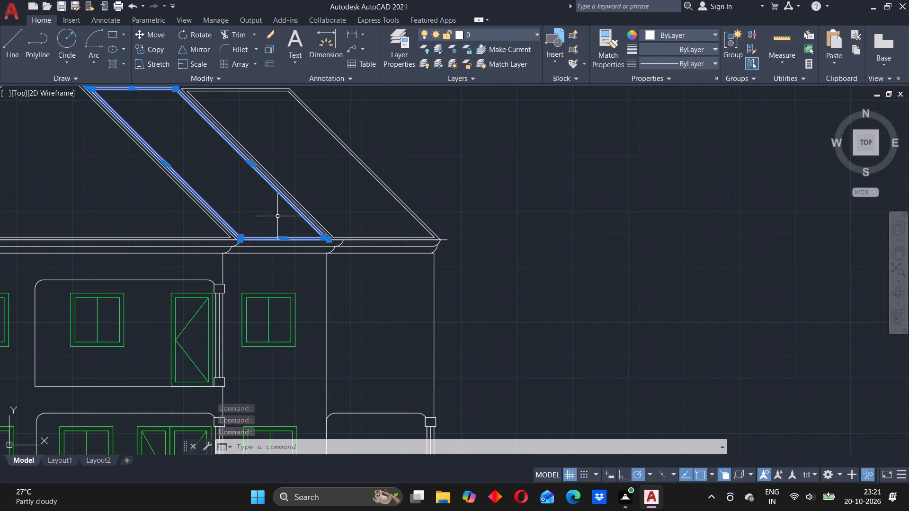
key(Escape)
Move the right-hand roof section's two outlines by the outer lower left corner onto the outer end of the adjacent eaves arc.
scroll(283, 183, up, 2)
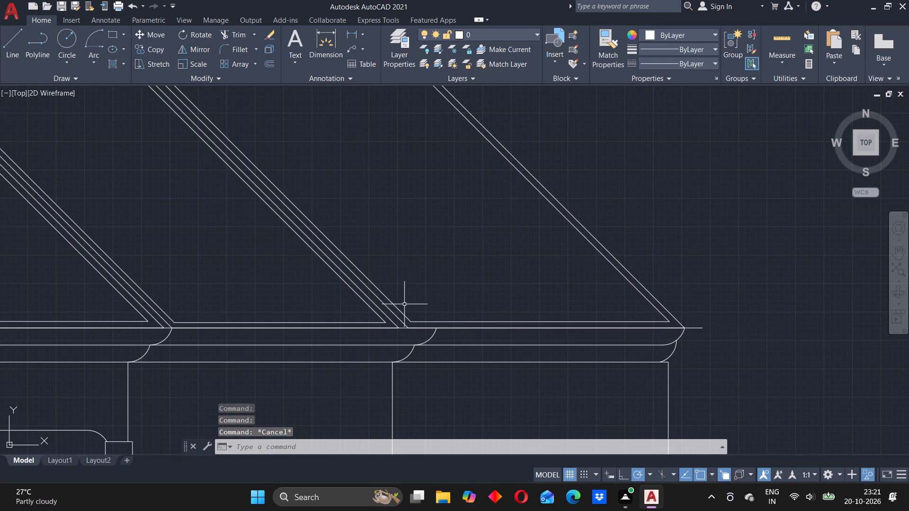
click(401, 311)
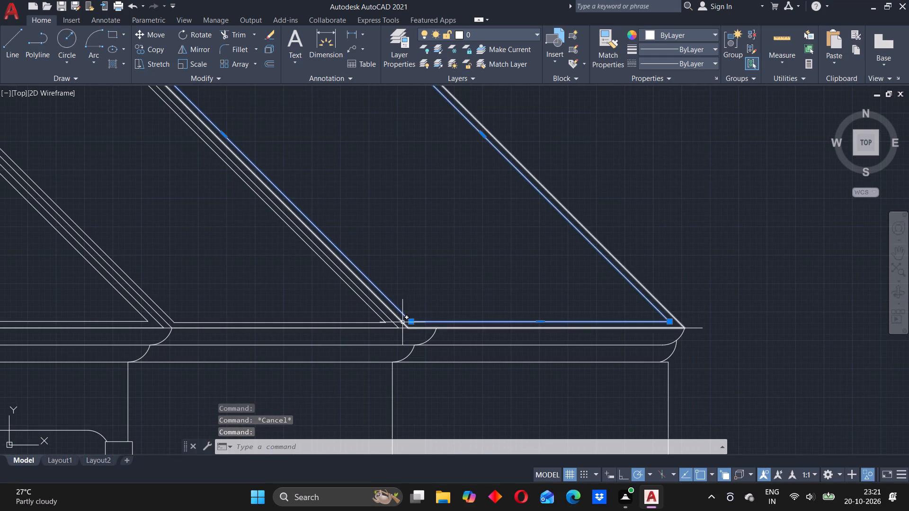
click(402, 322)
middle_drag(413, 277, 420, 305)
scroll(422, 289, down, 5)
scroll(418, 285, up, 2)
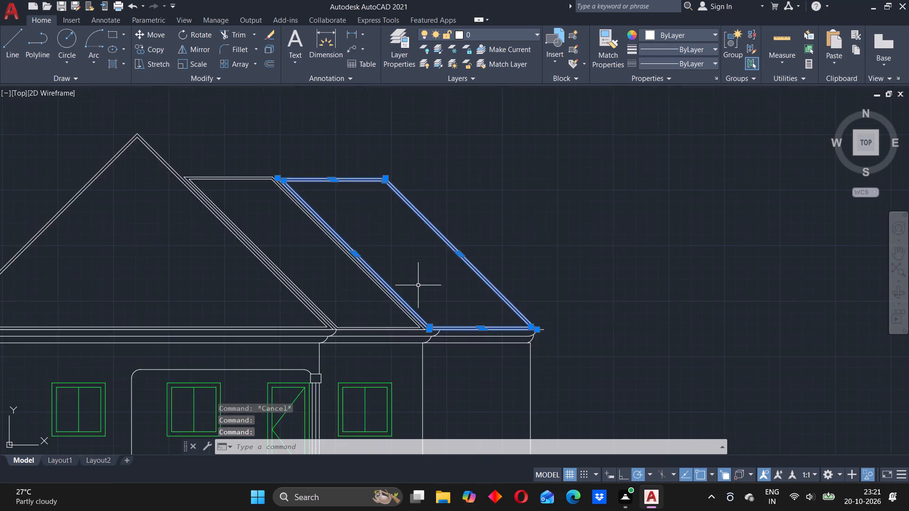
scroll(418, 284, up, 3)
key(m)
key(Return)
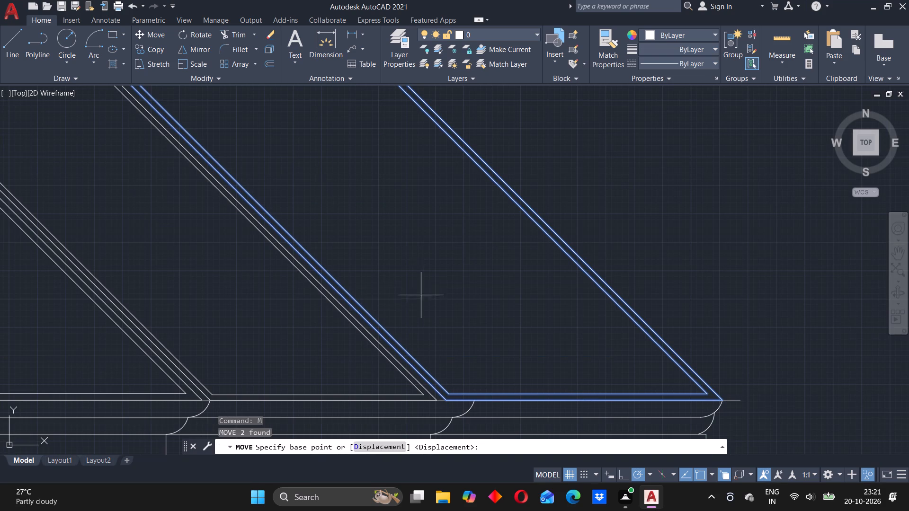
middle_drag(433, 336, 436, 178)
scroll(461, 253, up, 1)
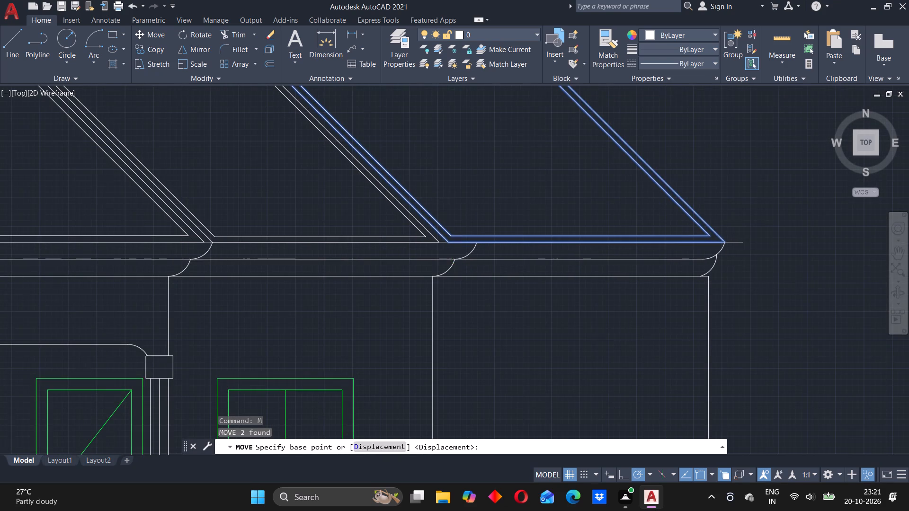
scroll(461, 253, up, 1)
click(430, 224)
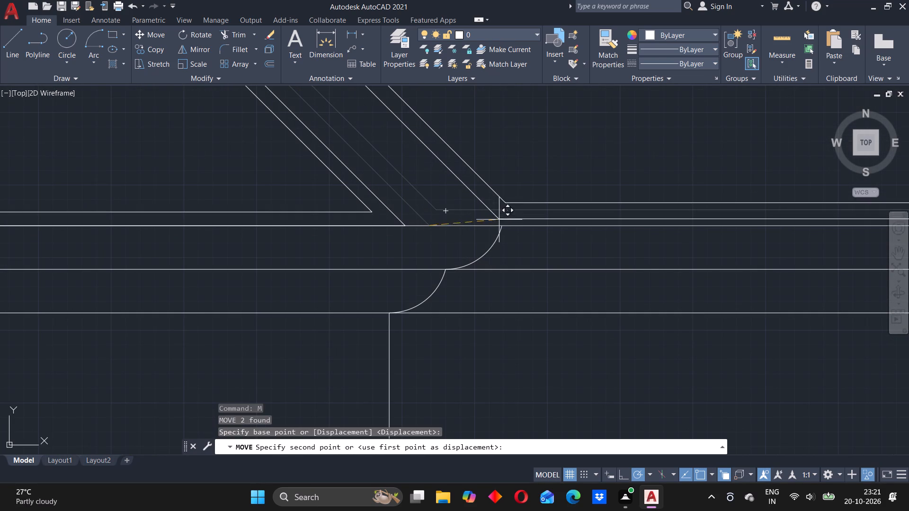
click(505, 226)
Scale the middle roof section's outlines and top edge up about the outer lower left corner, bringing the lower right corner just short of its arc's end.
scroll(506, 187, down, 2)
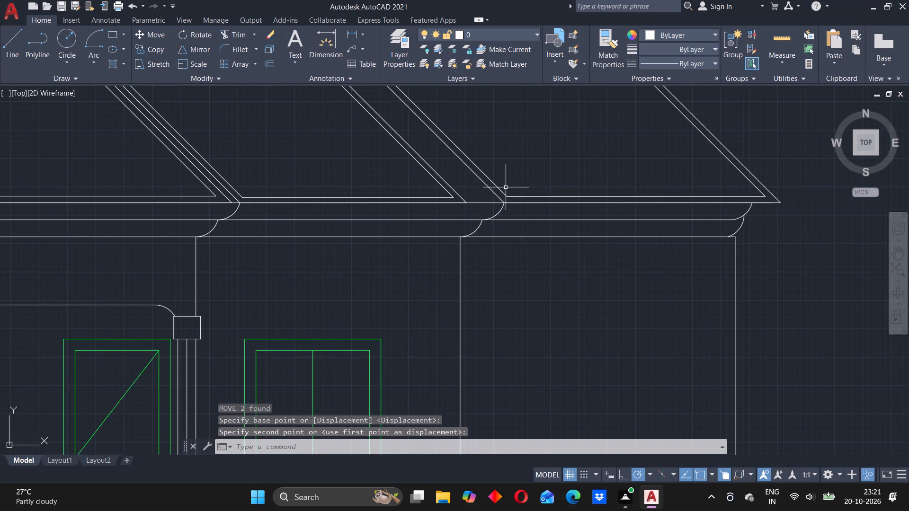
scroll(506, 187, down, 3)
middle_drag(499, 167, 546, 242)
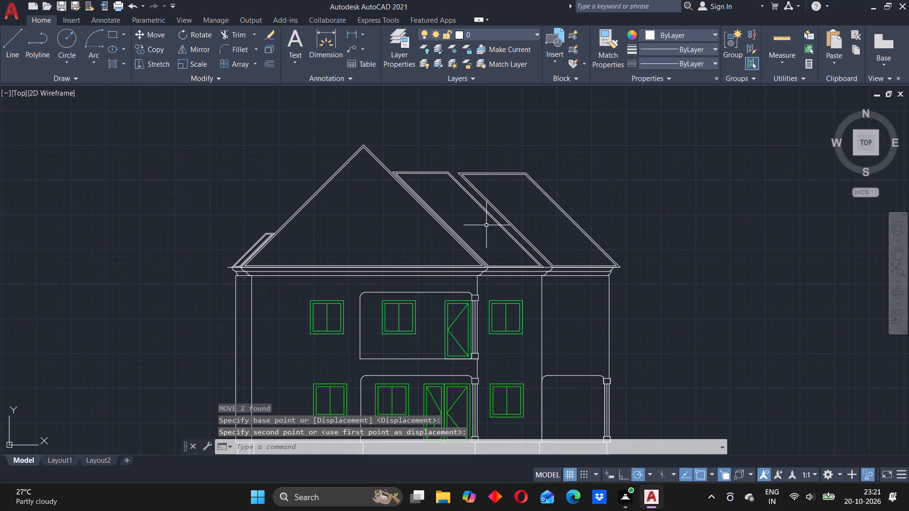
scroll(475, 256, up, 4)
click(510, 261)
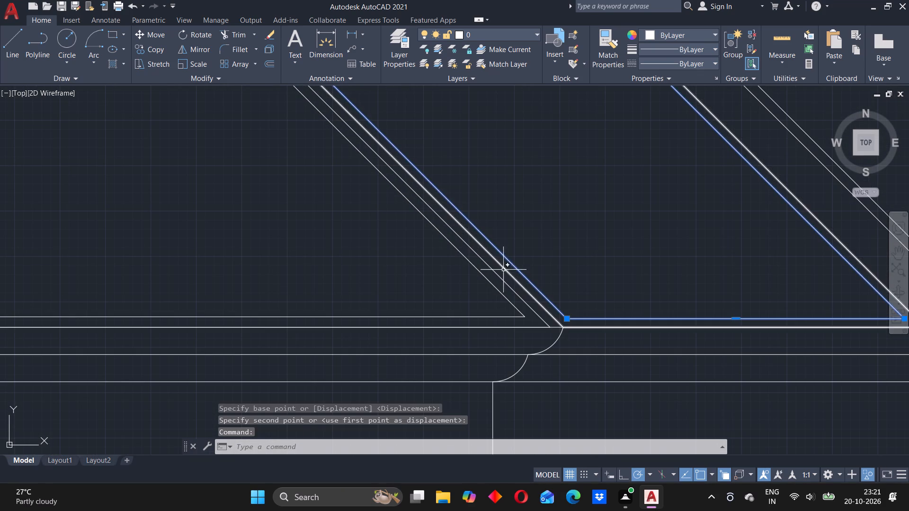
click(503, 271)
click(506, 267)
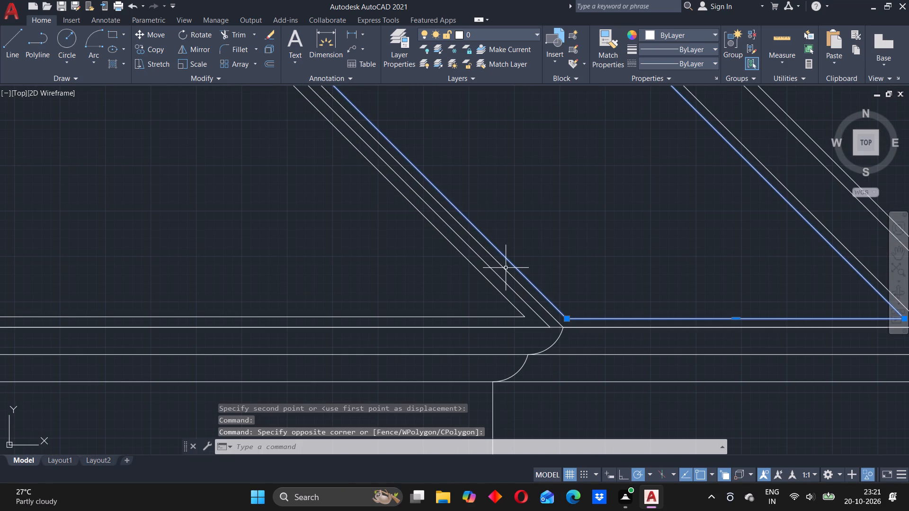
click(506, 269)
scroll(490, 195, down, 4)
middle_drag(482, 174, 517, 340)
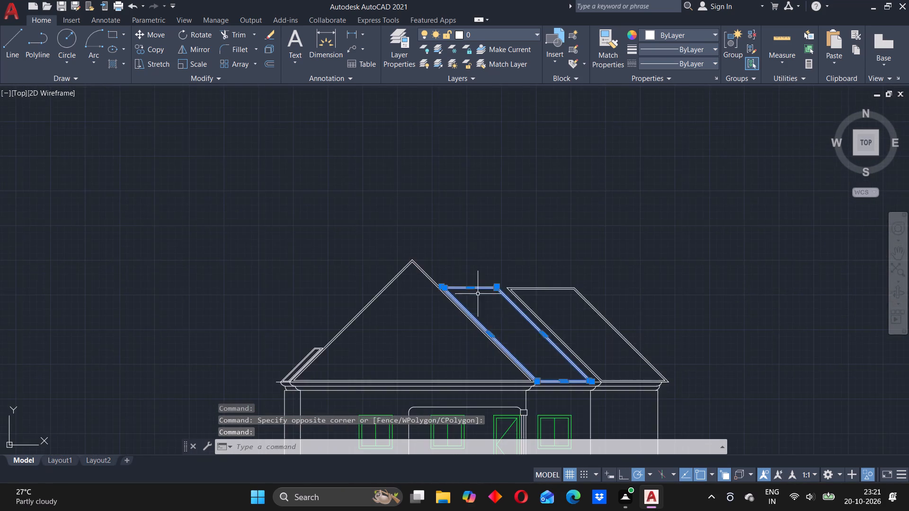
scroll(476, 292, up, 5)
click(472, 250)
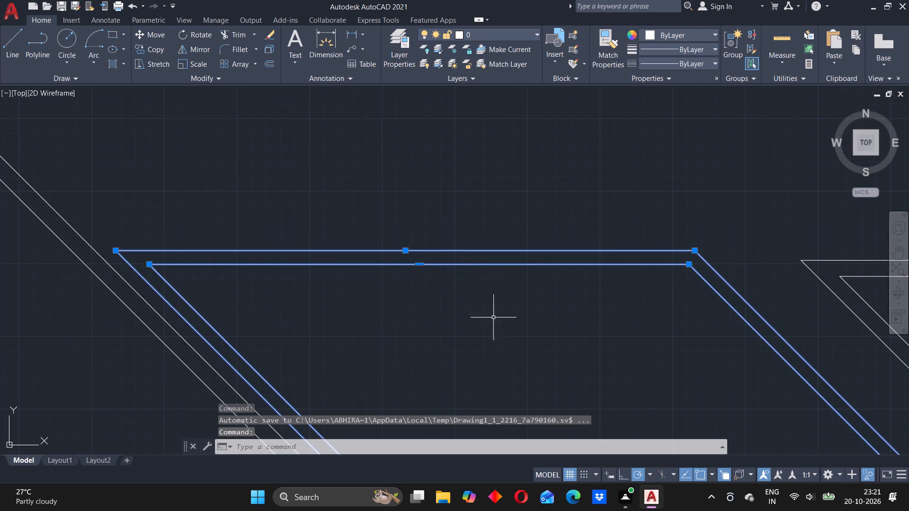
scroll(501, 322, down, 5)
middle_drag(554, 387, 400, 224)
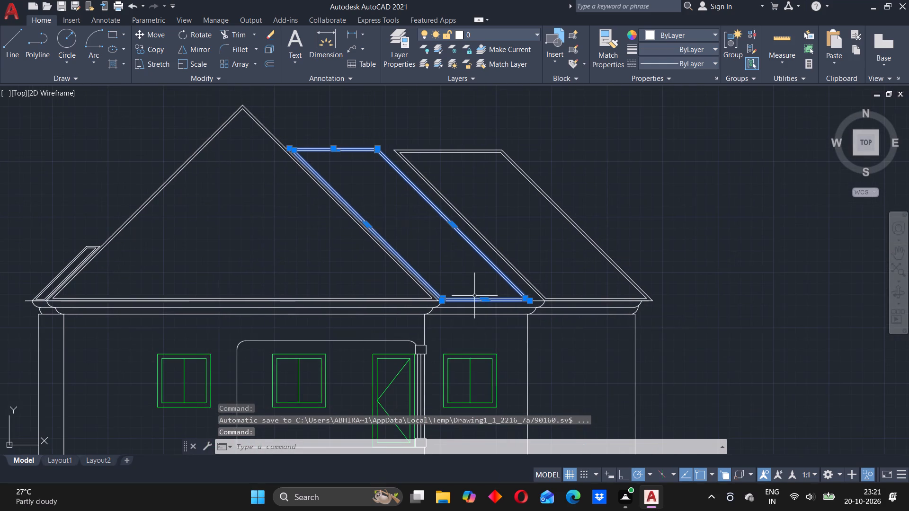
middle_drag(481, 296, 424, 273)
scroll(393, 244, up, 2)
middle_drag(440, 264, 435, 263)
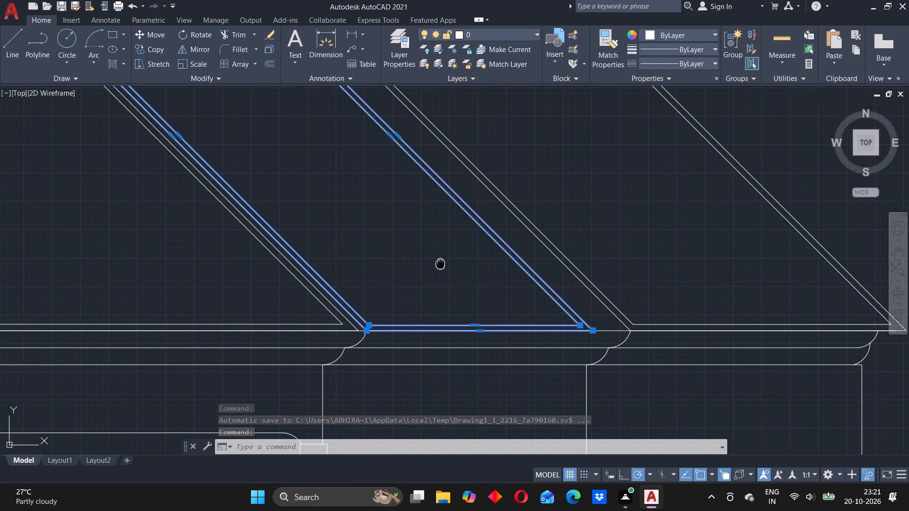
middle_drag(435, 263, 371, 253)
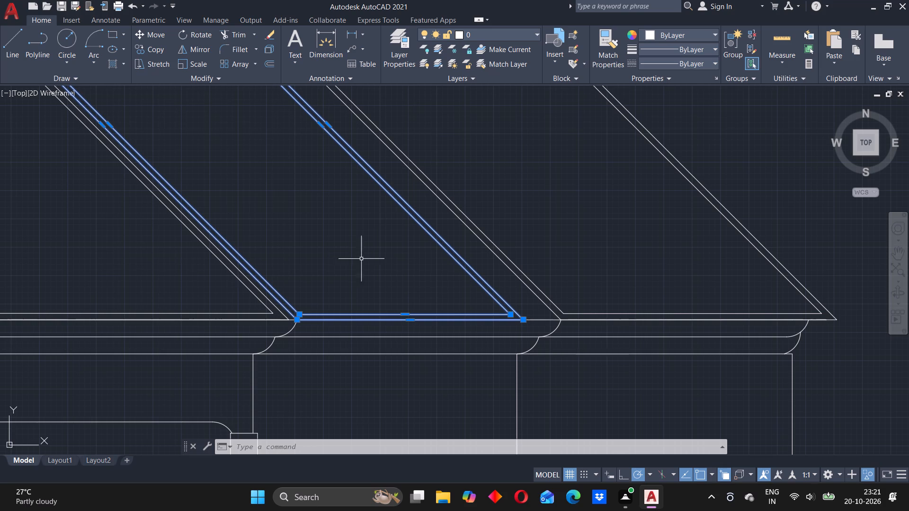
text(SC)
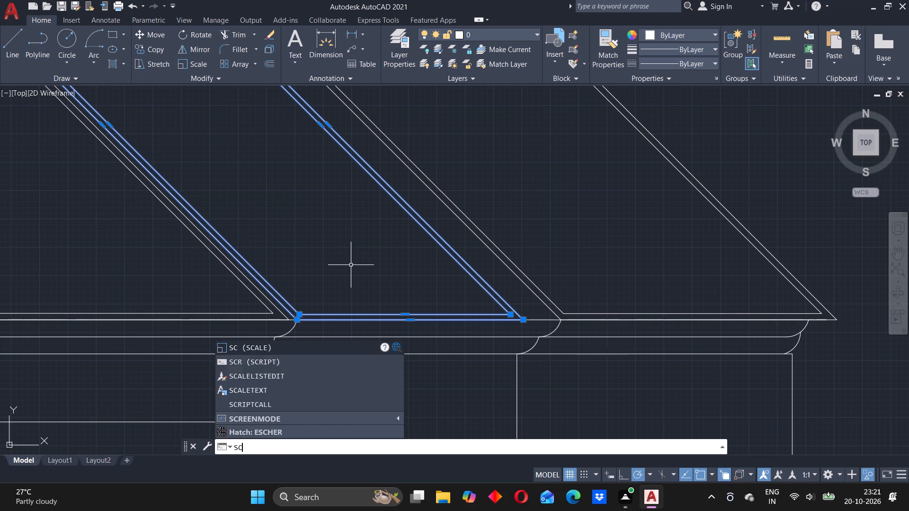
key(Return)
scroll(302, 324, up, 3)
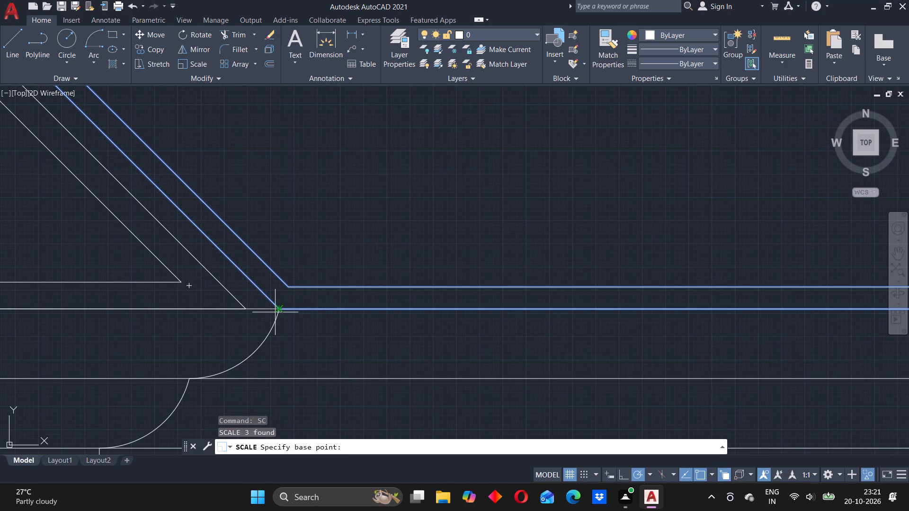
click(277, 308)
middle_drag(677, 220, 677, 220)
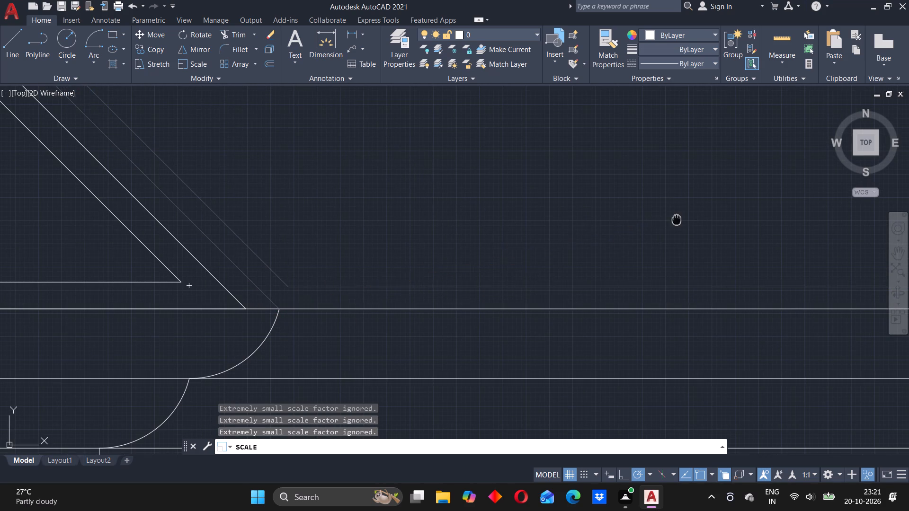
middle_drag(677, 220, 372, 225)
scroll(359, 220, down, 4)
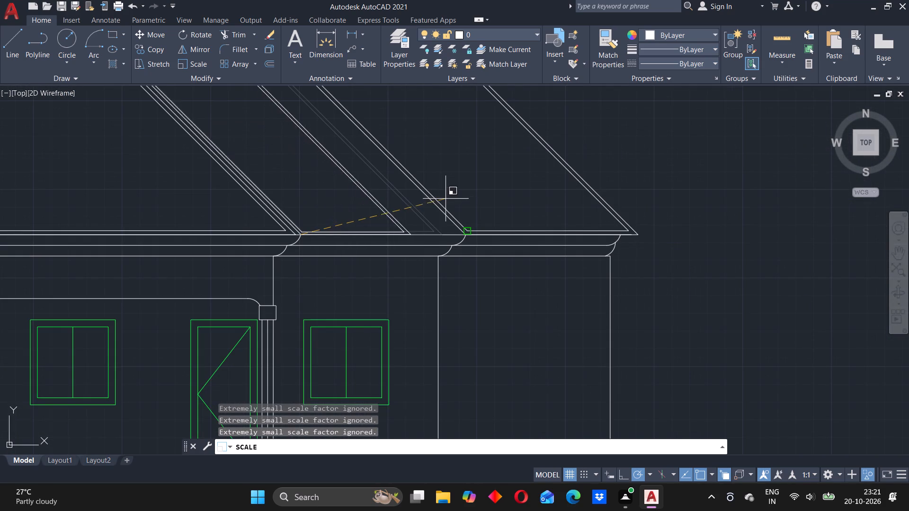
click(507, 164)
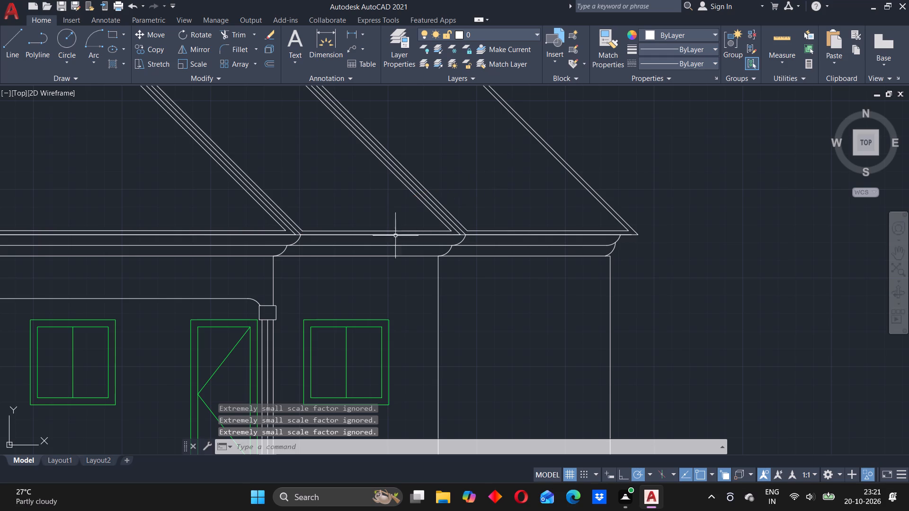
Scale the right-hand roof section's two outlines down about the outer lower left corner, bringing the lower right corner onto the eaves arc's end.
scroll(336, 235, up, 3)
scroll(288, 201, down, 6)
middle_drag(328, 185, 239, 218)
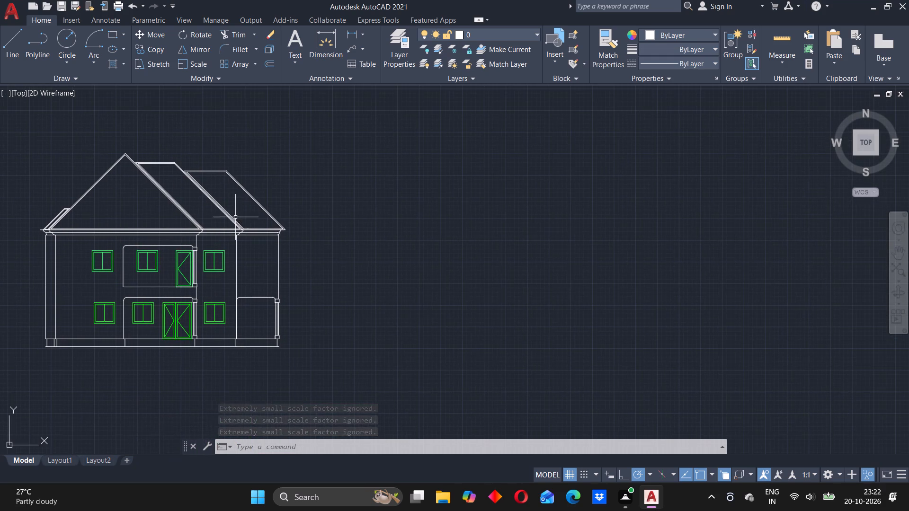
middle_drag(258, 219, 233, 229)
scroll(232, 229, up, 4)
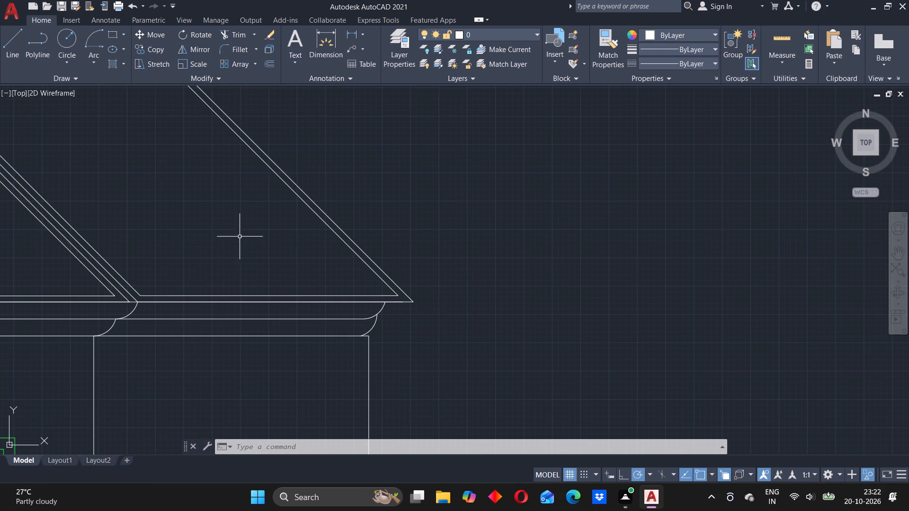
click(150, 297)
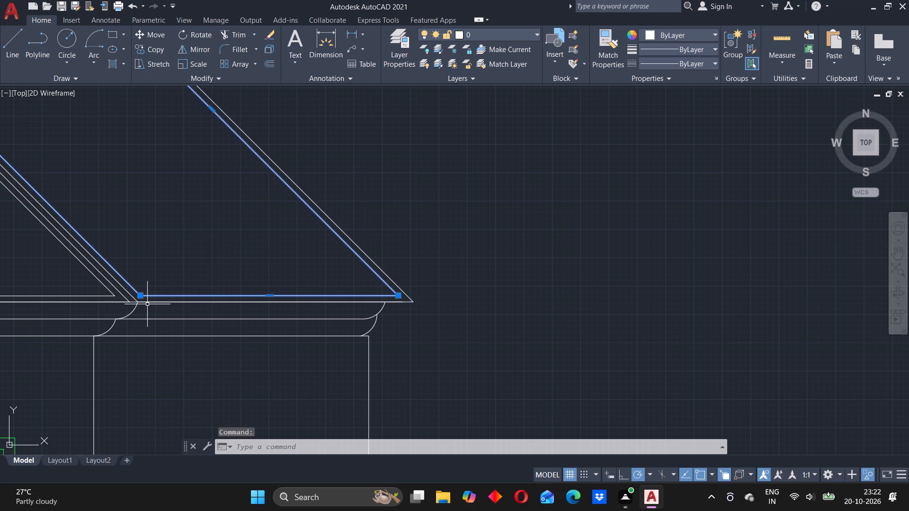
click(149, 303)
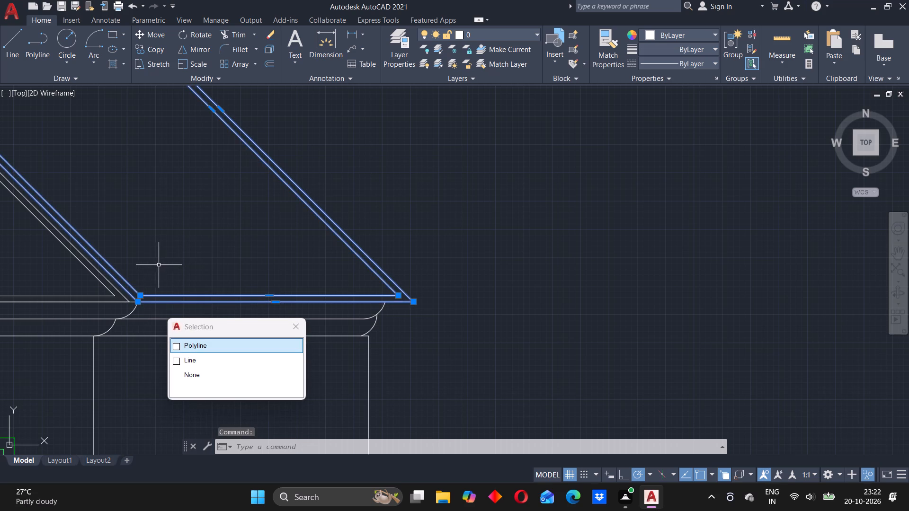
click(175, 344)
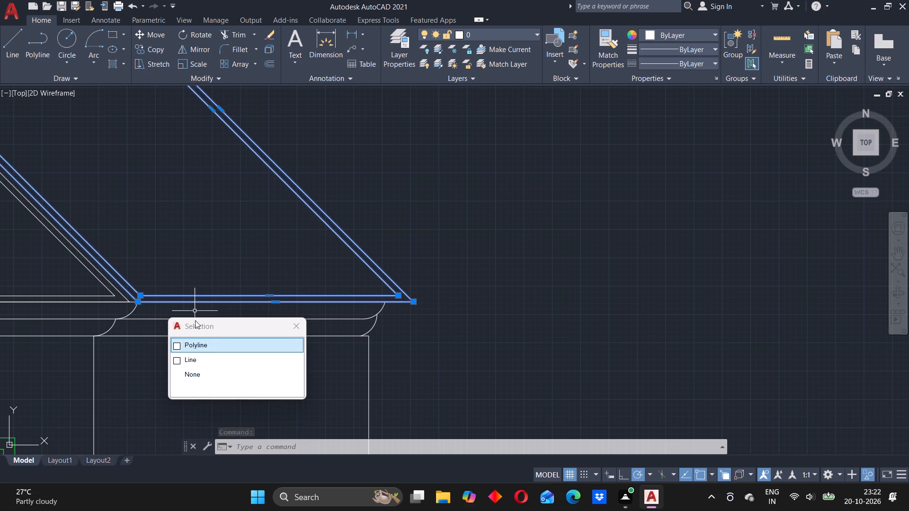
click(179, 344)
click(175, 344)
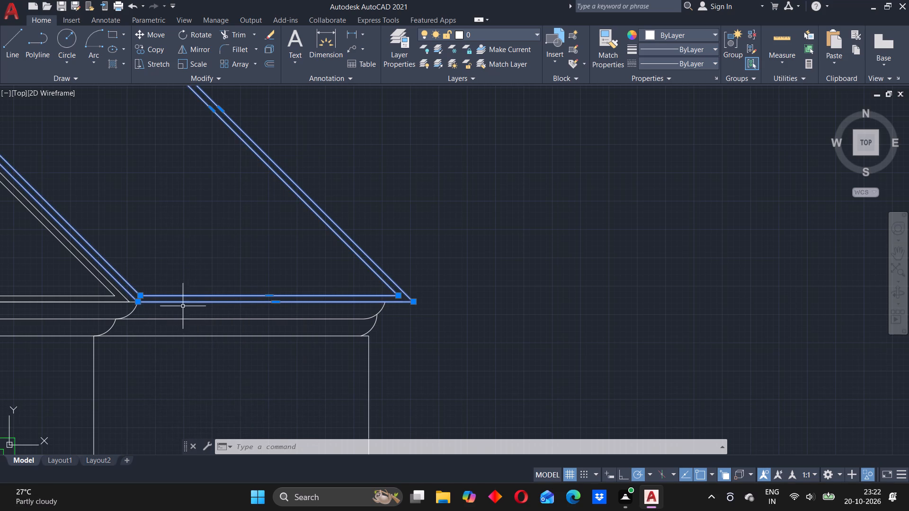
text(SC)
key(Return)
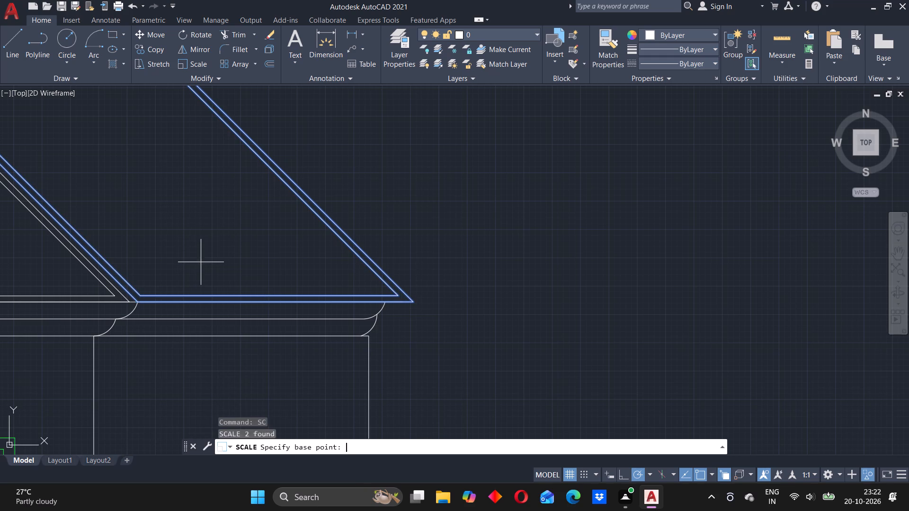
scroll(143, 305, up, 4)
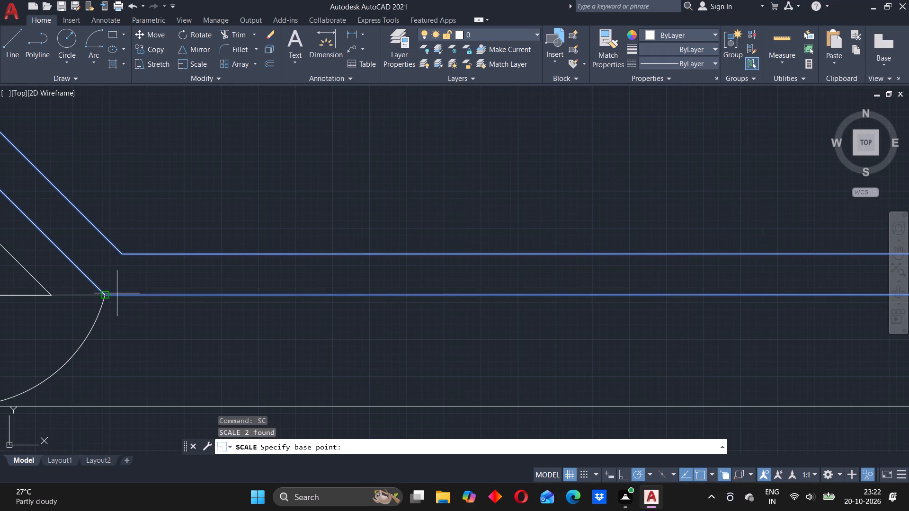
click(107, 298)
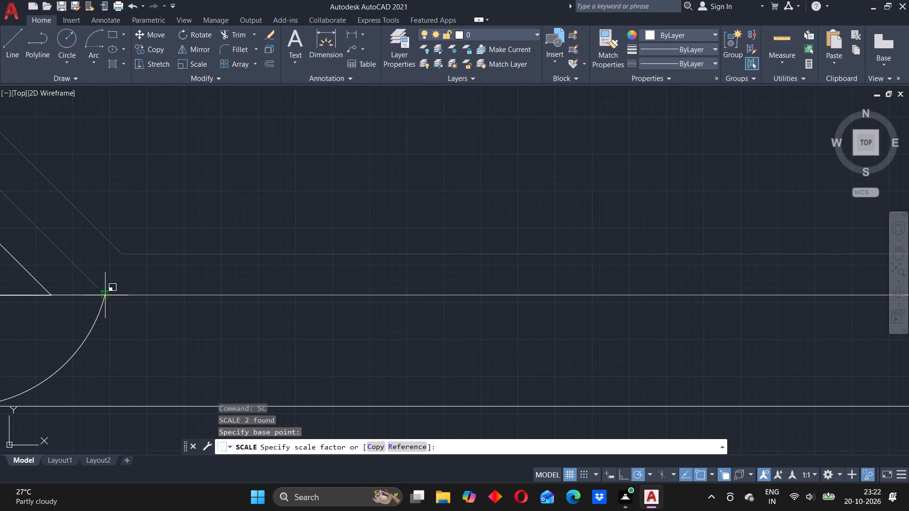
scroll(355, 205, down, 5)
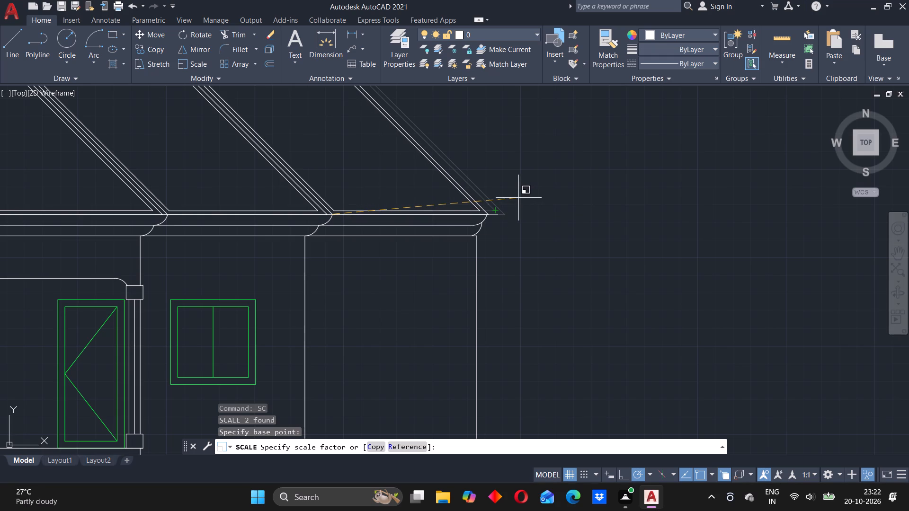
scroll(517, 198, up, 3)
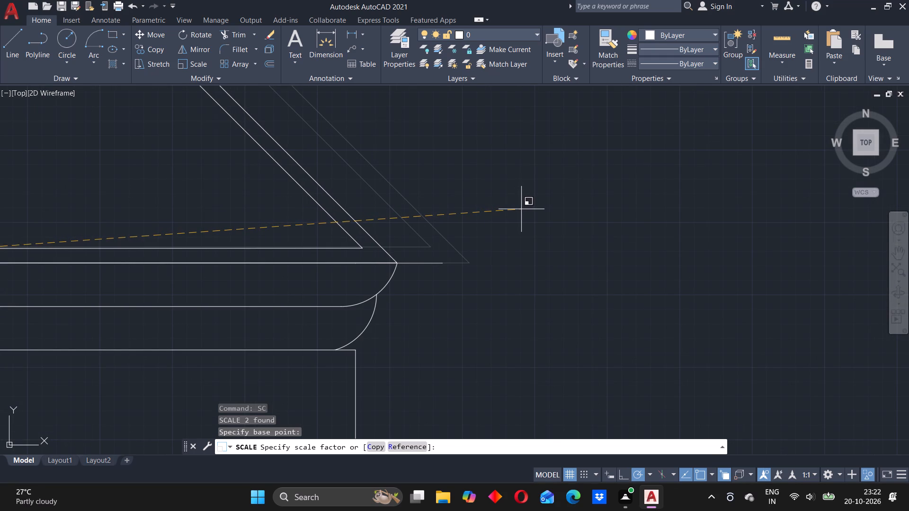
click(521, 209)
Trim the top eaves line's overhanging stubs beyond the outermost arcs at both ends of the elevation.
scroll(384, 255, down, 3)
scroll(330, 245, down, 5)
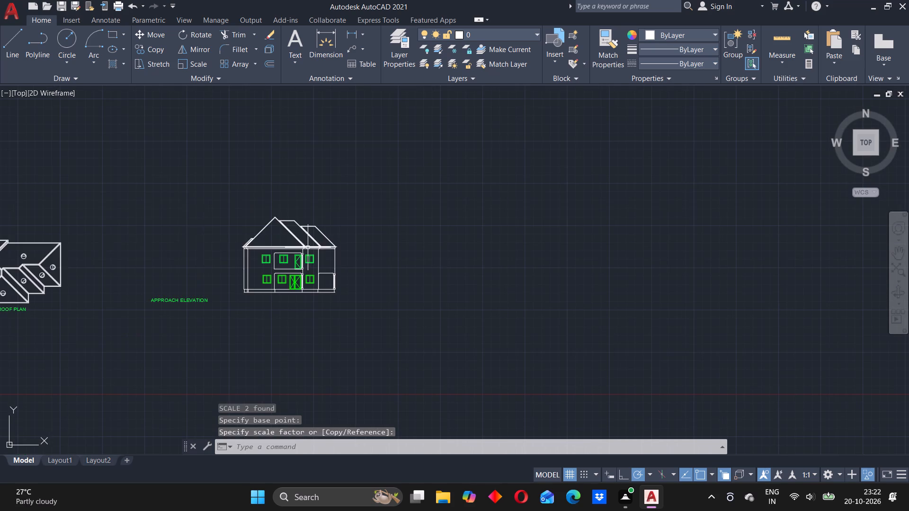
scroll(257, 254, up, 5)
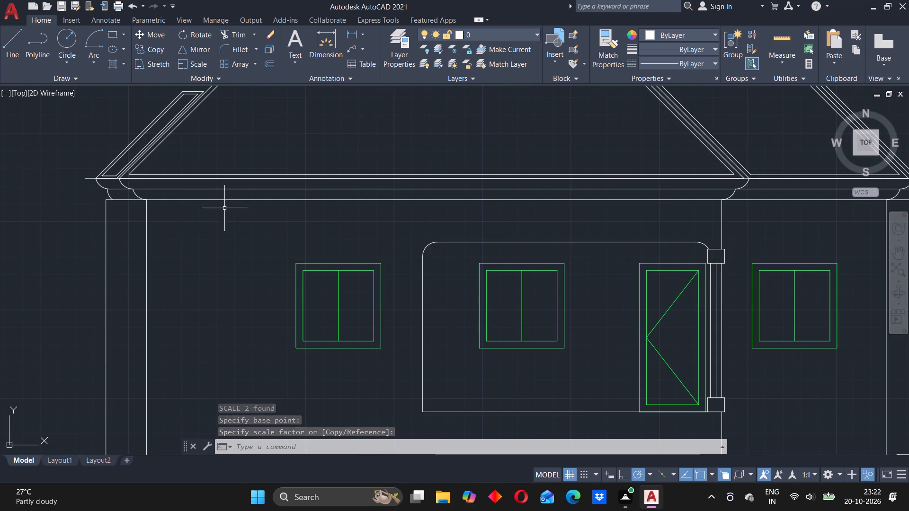
scroll(224, 208, down, 3)
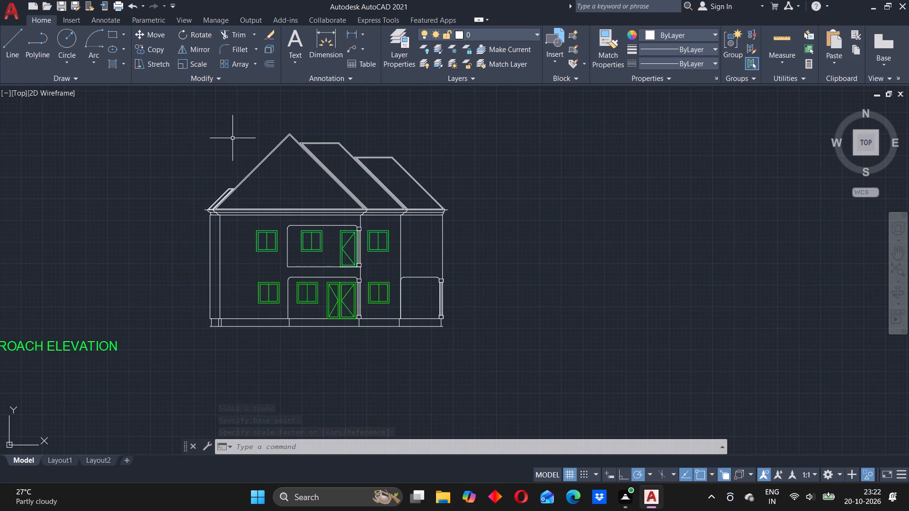
text(TR)
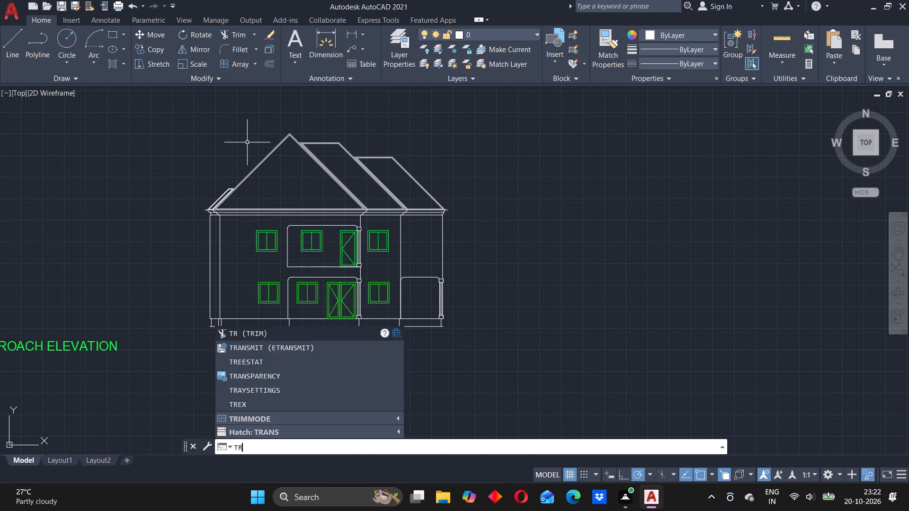
key(Return)
scroll(467, 214, up, 3)
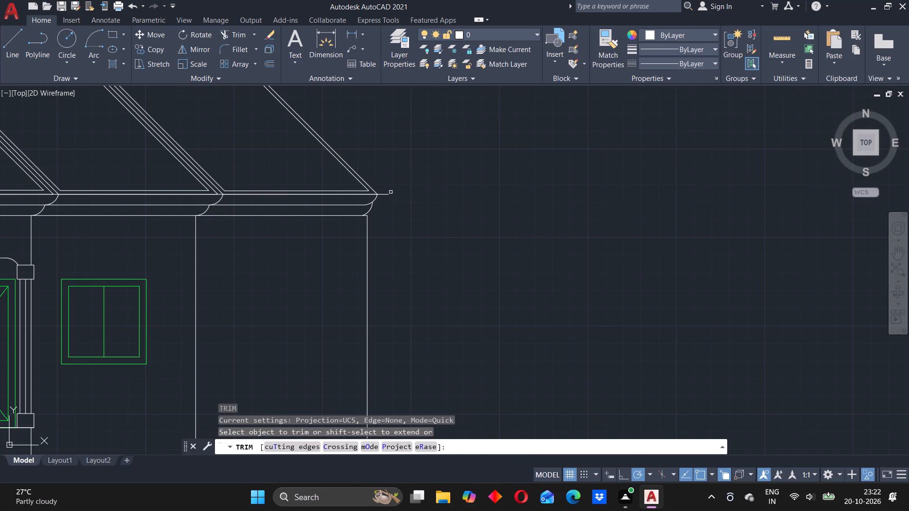
click(386, 193)
scroll(274, 273, down, 2)
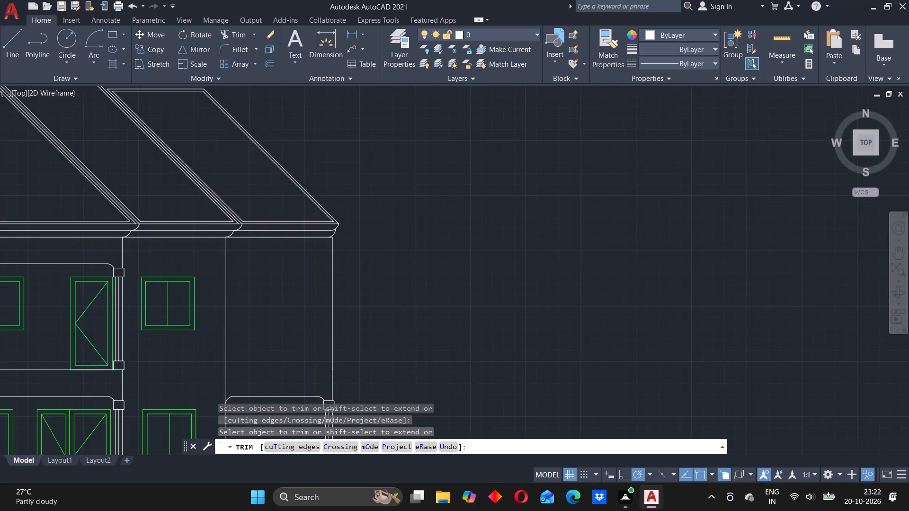
middle_drag(267, 284, 631, 213)
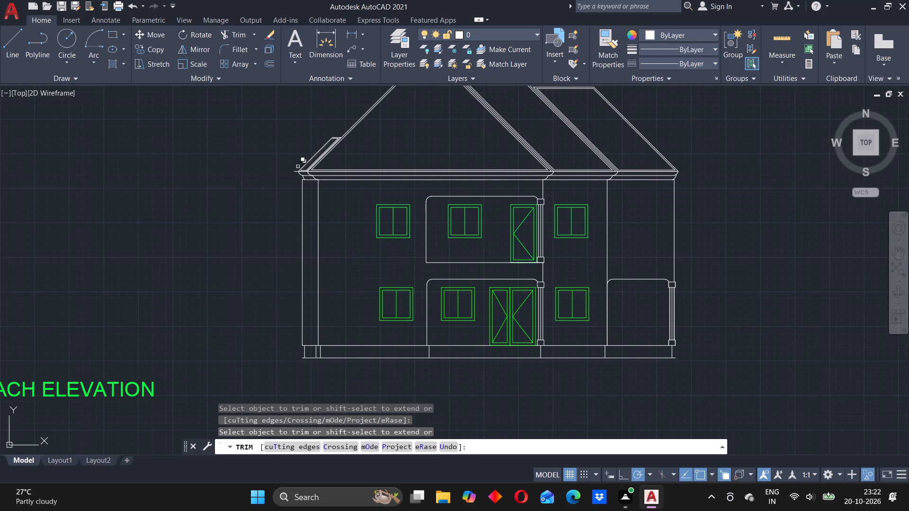
scroll(299, 184, up, 4)
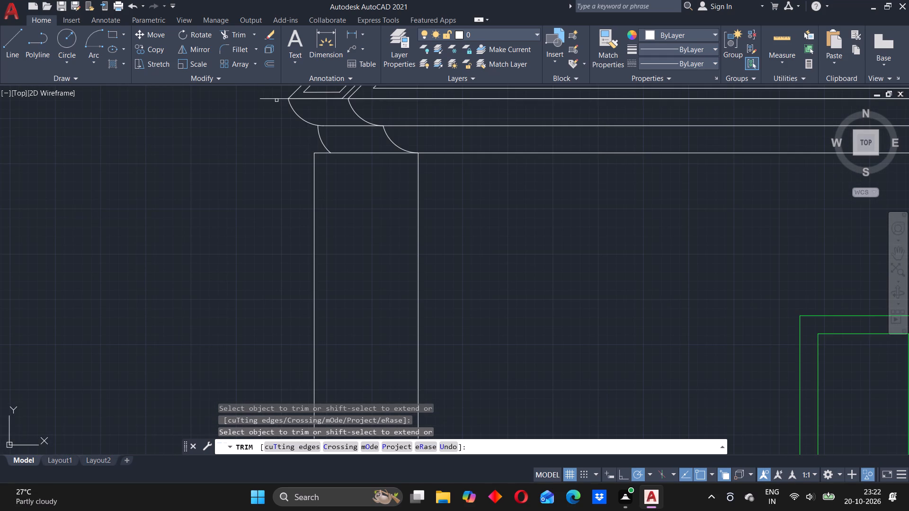
click(278, 98)
scroll(565, 218, down, 3)
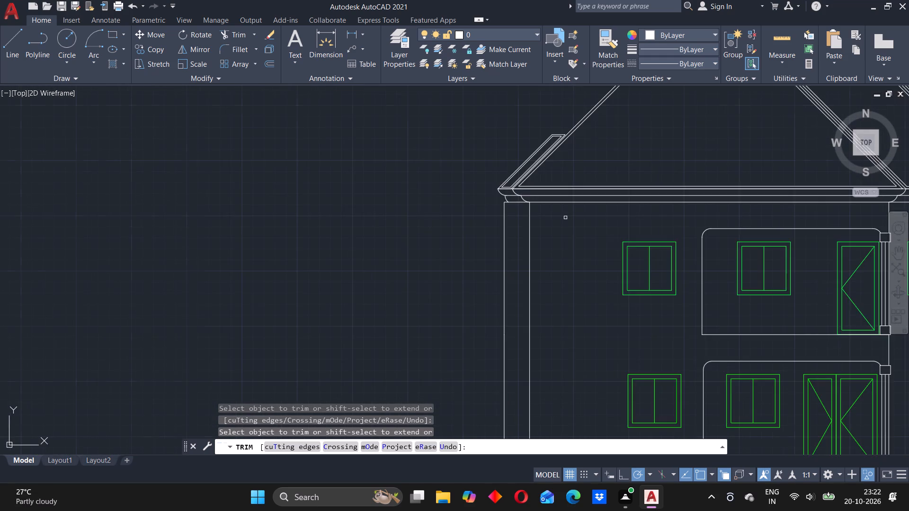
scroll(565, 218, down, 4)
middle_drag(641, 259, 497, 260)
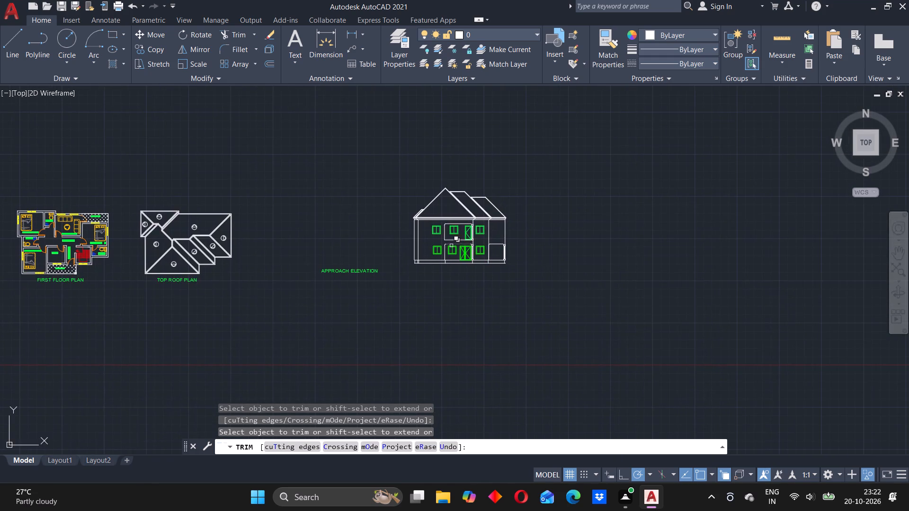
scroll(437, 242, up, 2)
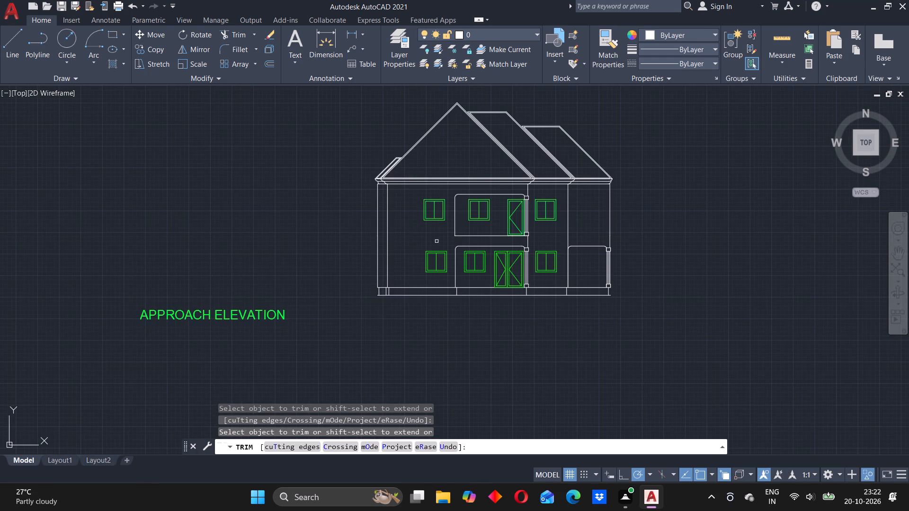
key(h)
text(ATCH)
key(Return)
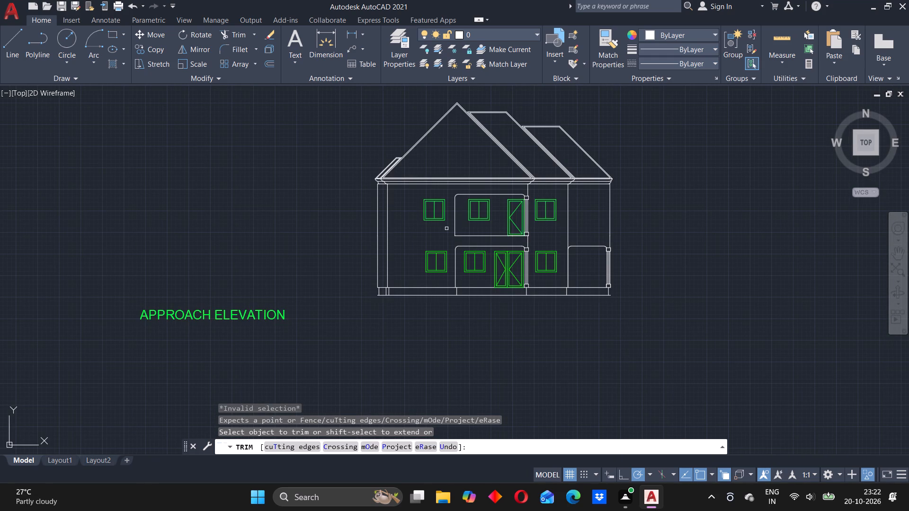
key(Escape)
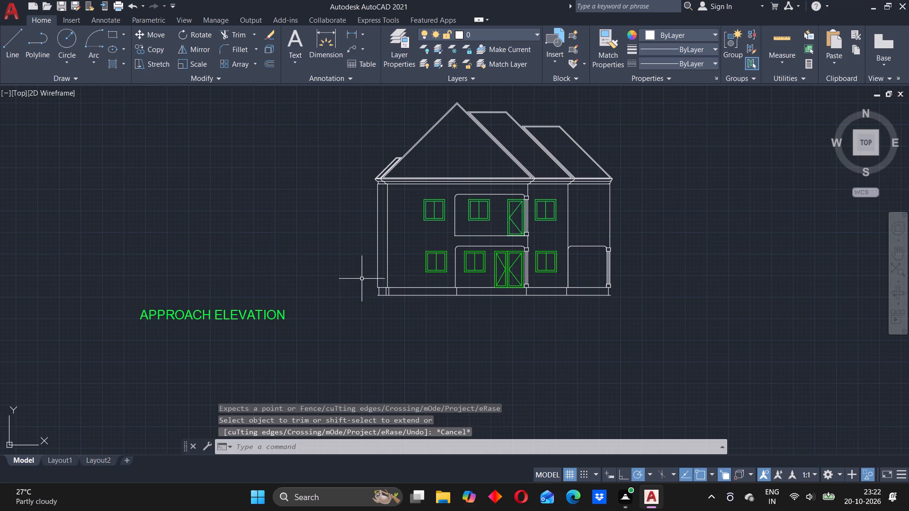
Hatch the small left-hand roof section, front gable, middle and right-hand roof sections with the AR-HBONE pattern.
text(HATC)
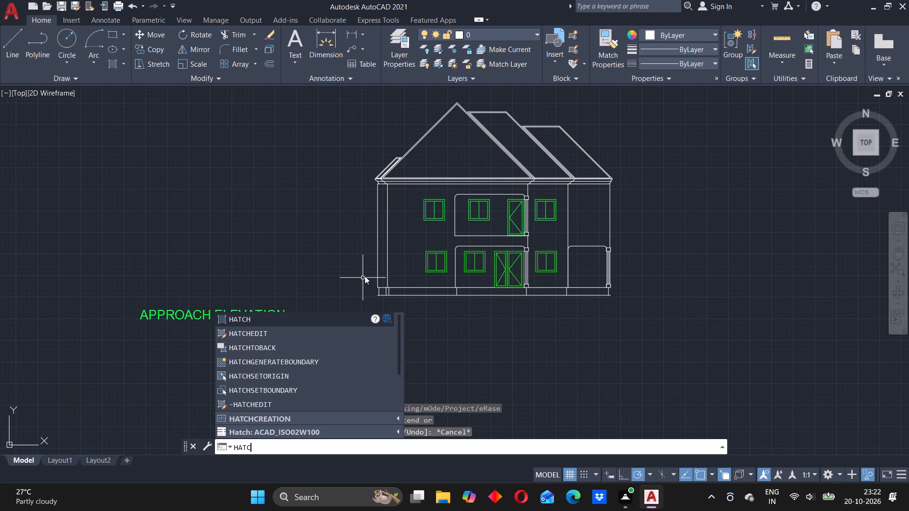
key(h)
key(Return)
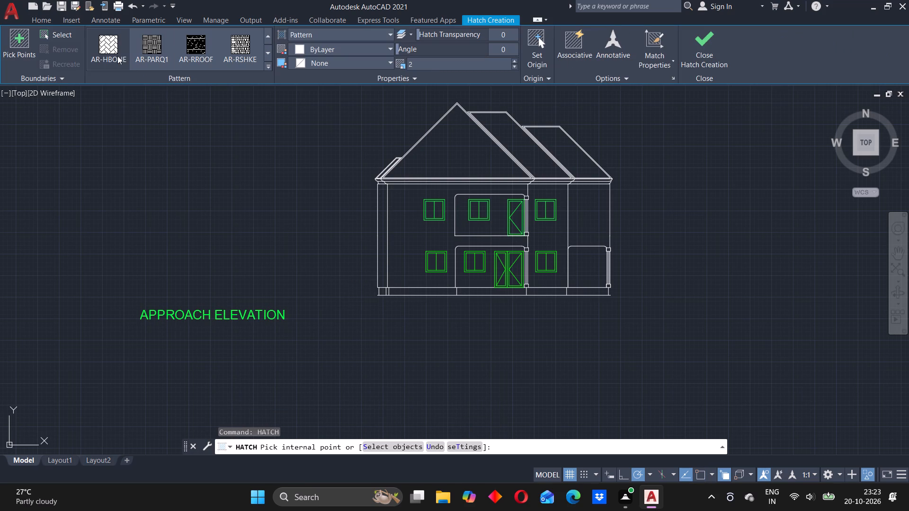
click(106, 44)
scroll(414, 157, up, 4)
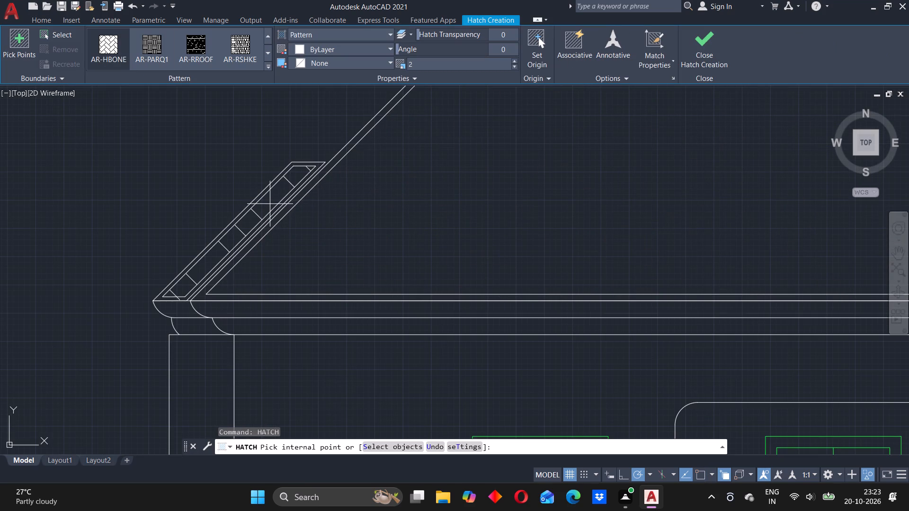
click(270, 200)
click(367, 200)
scroll(448, 183, down, 2)
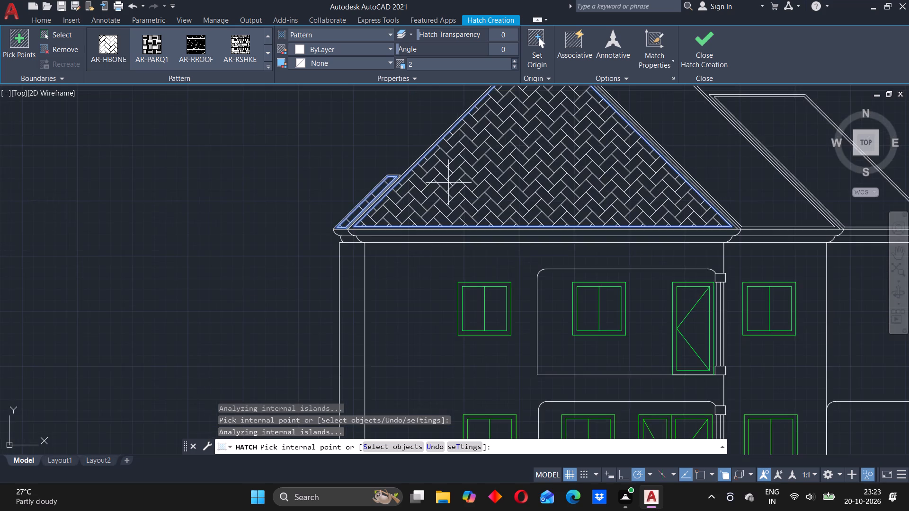
scroll(453, 181, down, 2)
middle_drag(503, 176, 481, 184)
click(511, 154)
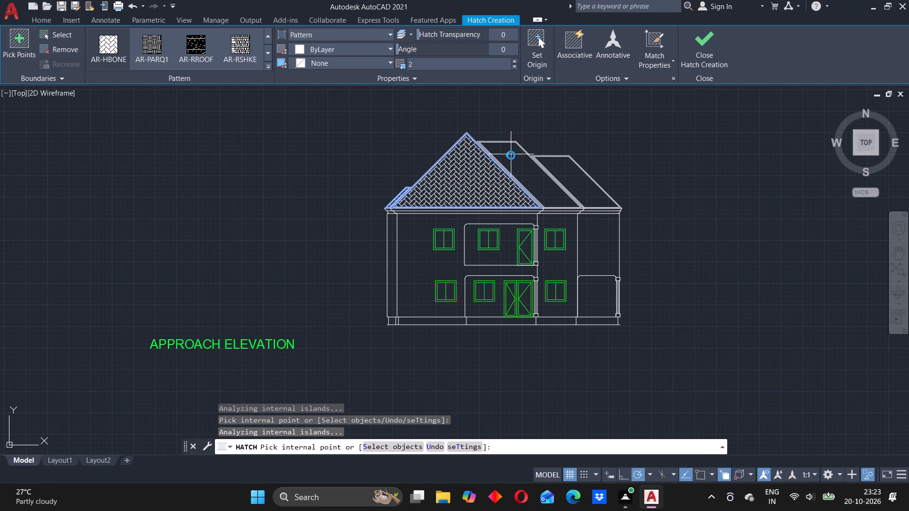
click(570, 177)
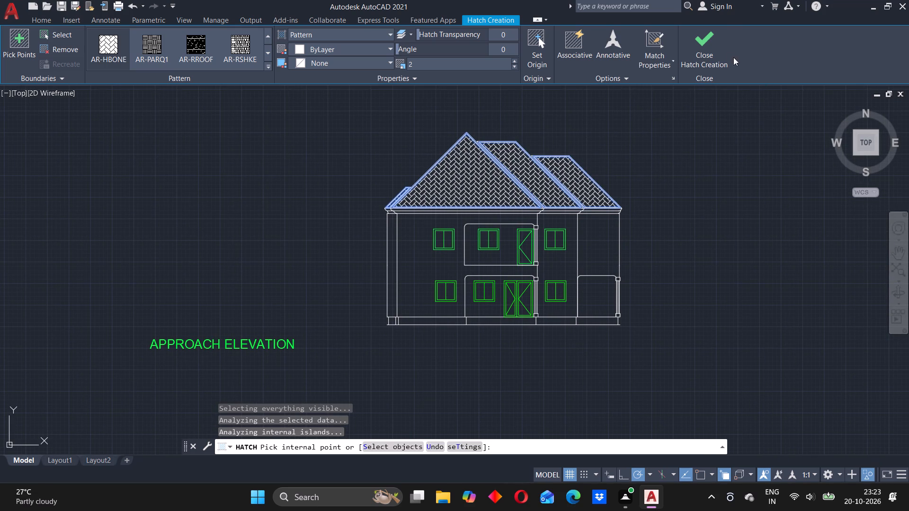
click(710, 48)
Move the whole elevation drawing about 15,787 units horizontally at 180° so it sits directly above its APPROACH ELEVATION title.
click(351, 104)
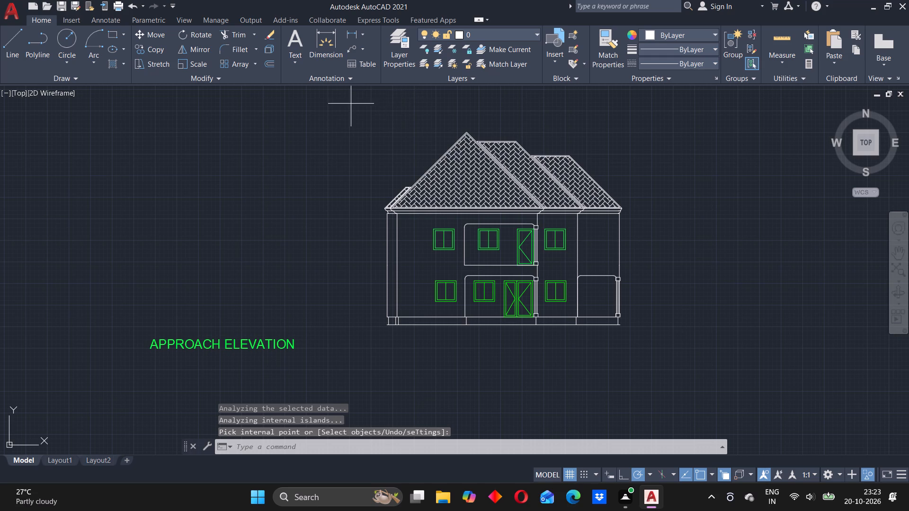
click(672, 356)
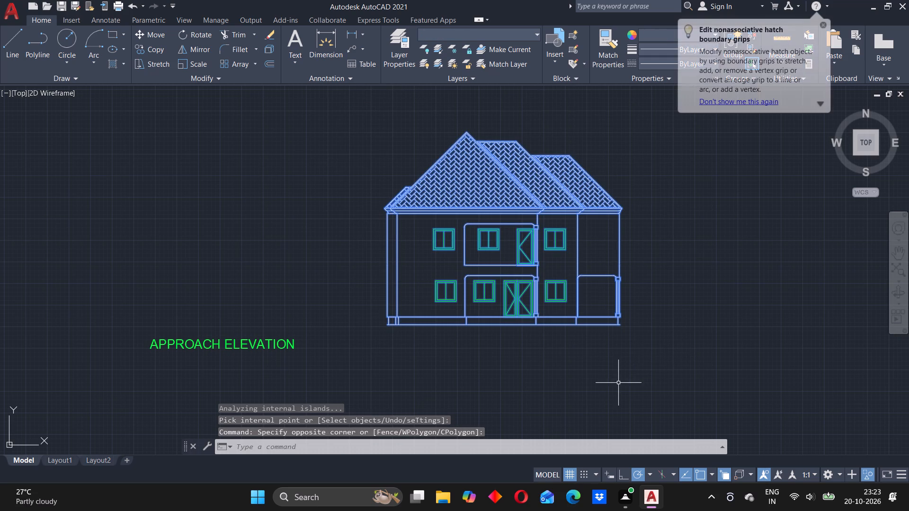
key(m)
key(Return)
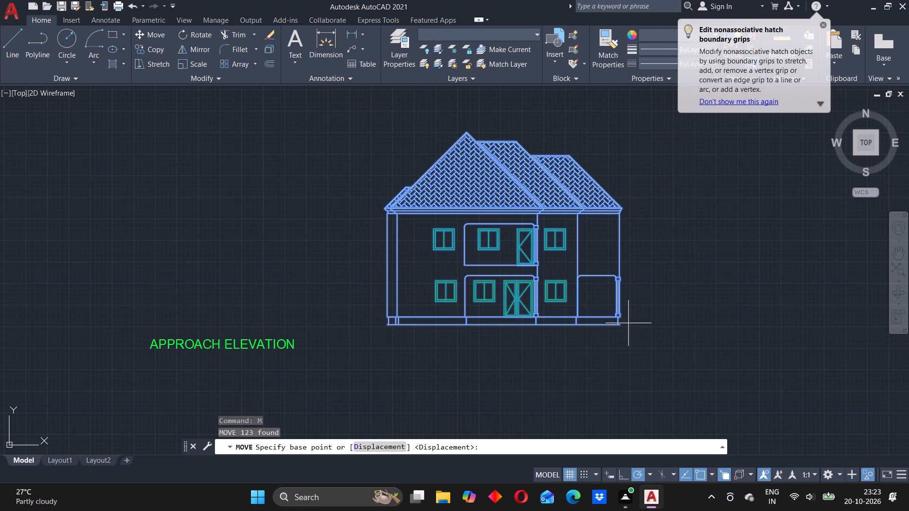
scroll(626, 327, up, 2)
click(606, 325)
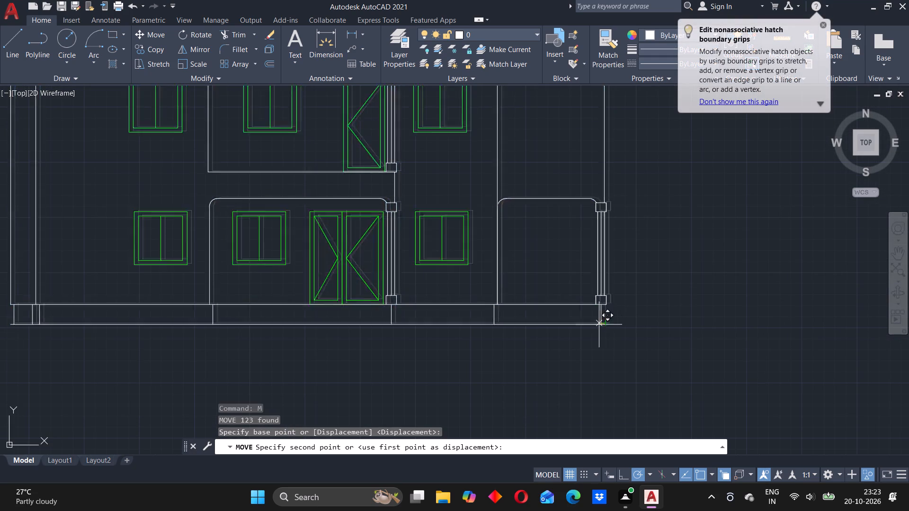
scroll(320, 282, down, 2)
scroll(143, 264, down, 1)
middle_drag(138, 281, 209, 264)
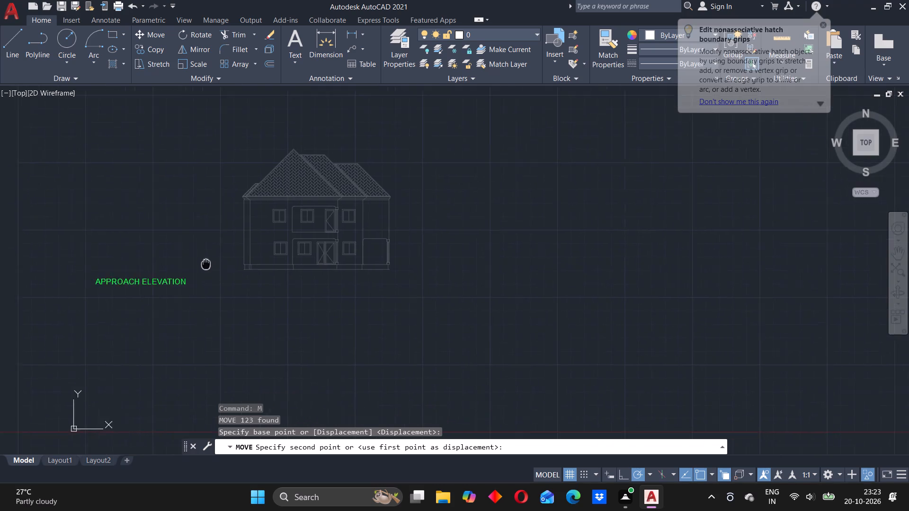
middle_drag(209, 264, 378, 285)
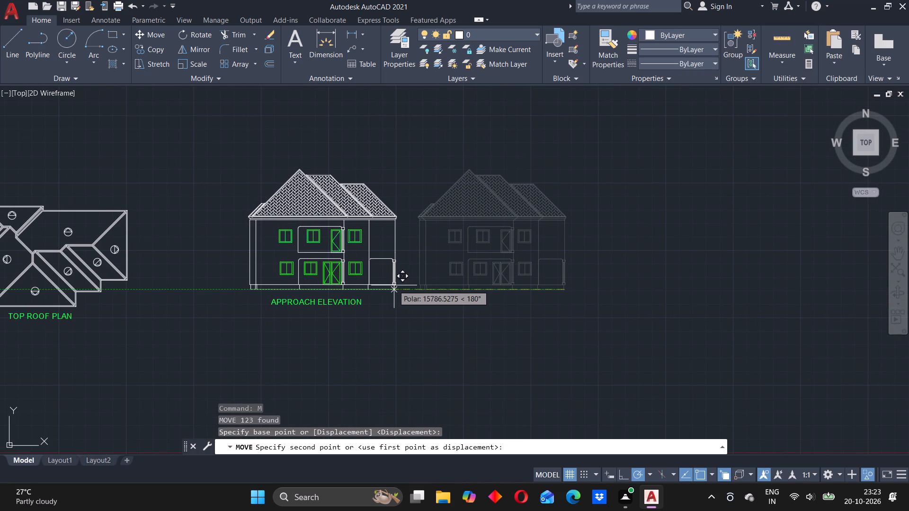
click(394, 285)
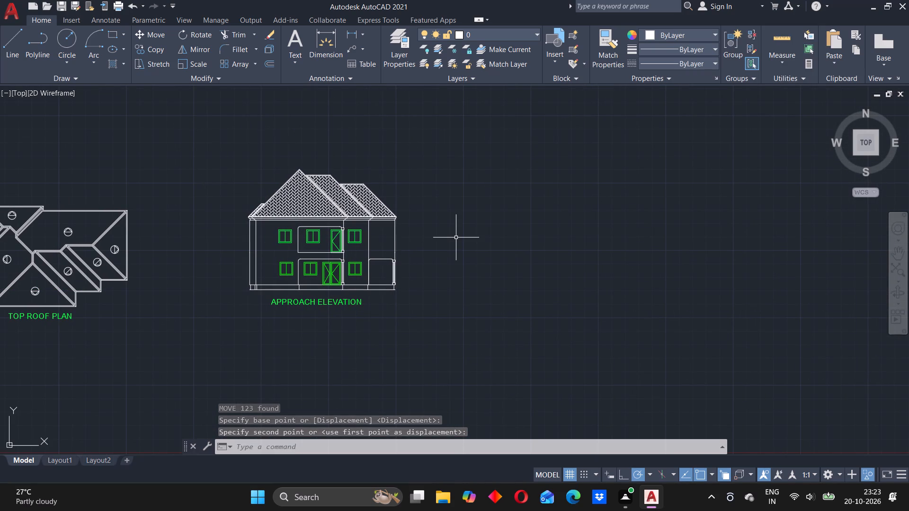
End the object isolation to bring back the hidden hatch of the TOP ROOF PLAN.
scroll(296, 257, down, 1)
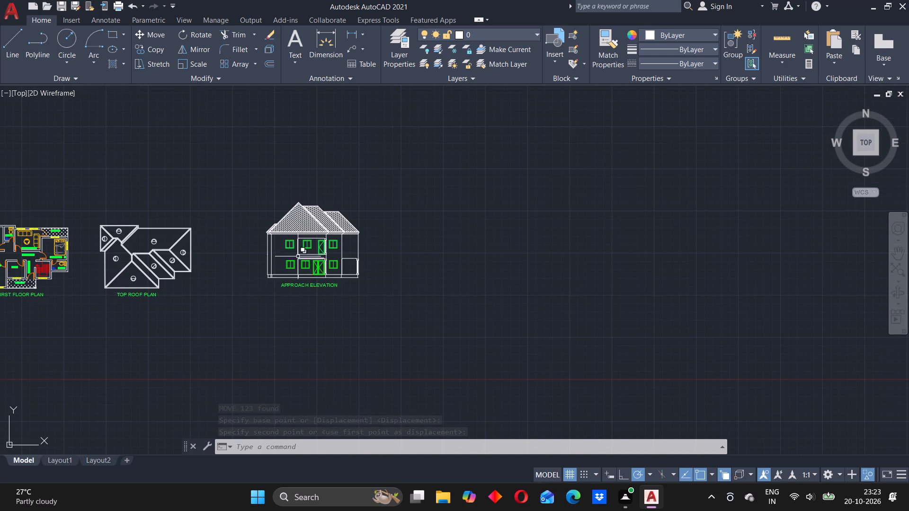
middle_drag(265, 280, 326, 261)
scroll(326, 261, down, 1)
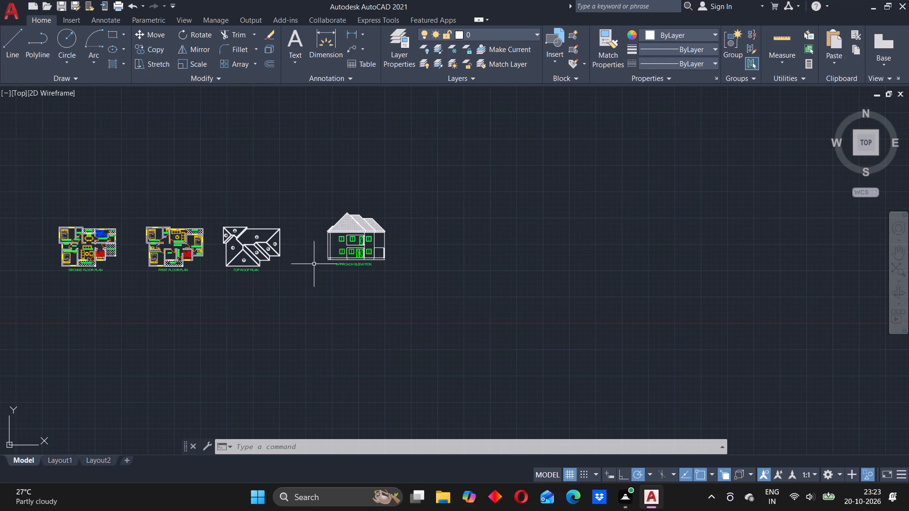
middle_drag(289, 284, 400, 256)
scroll(366, 228, up, 2)
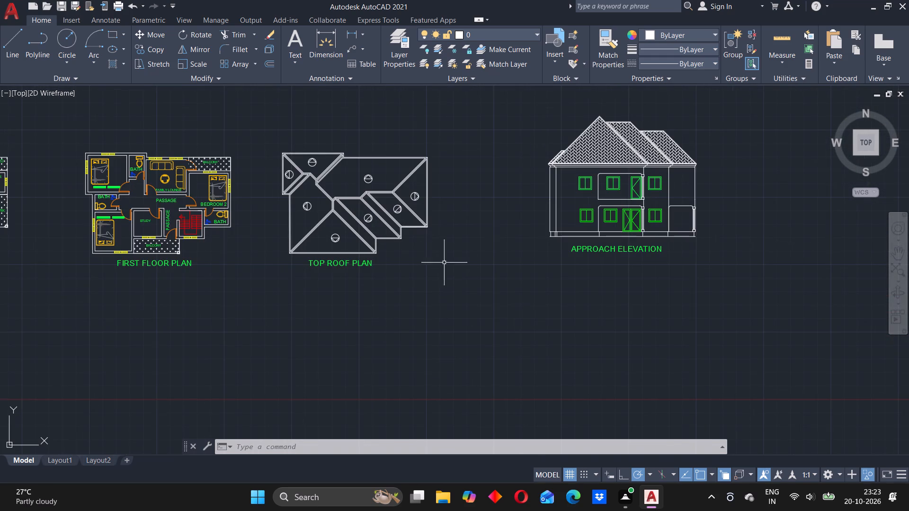
click(874, 476)
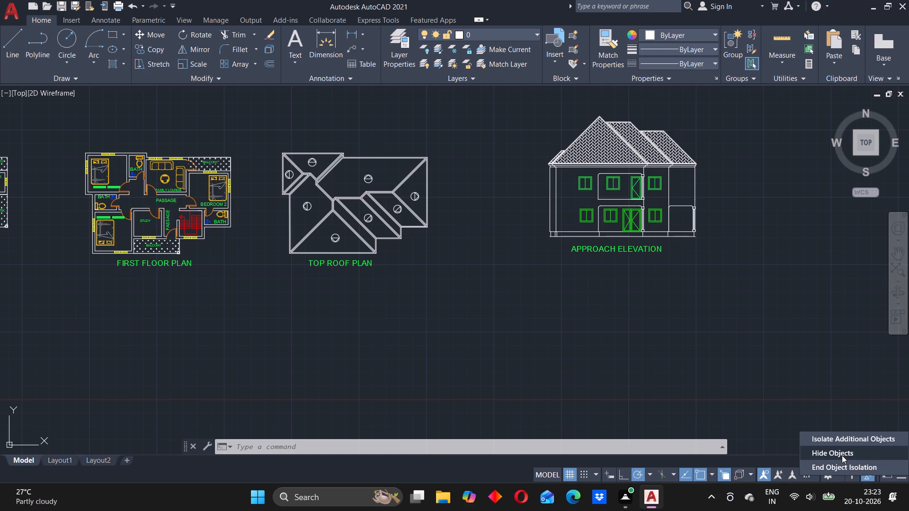
click(841, 457)
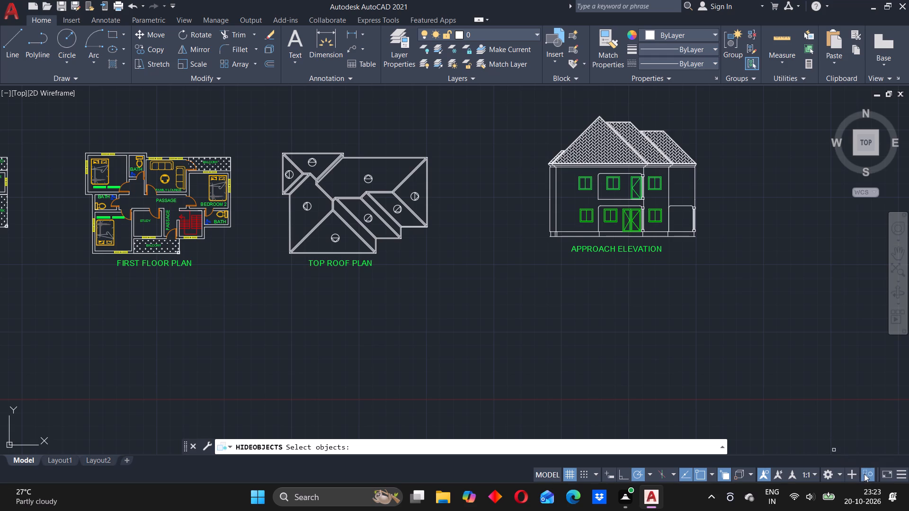
click(864, 474)
click(853, 466)
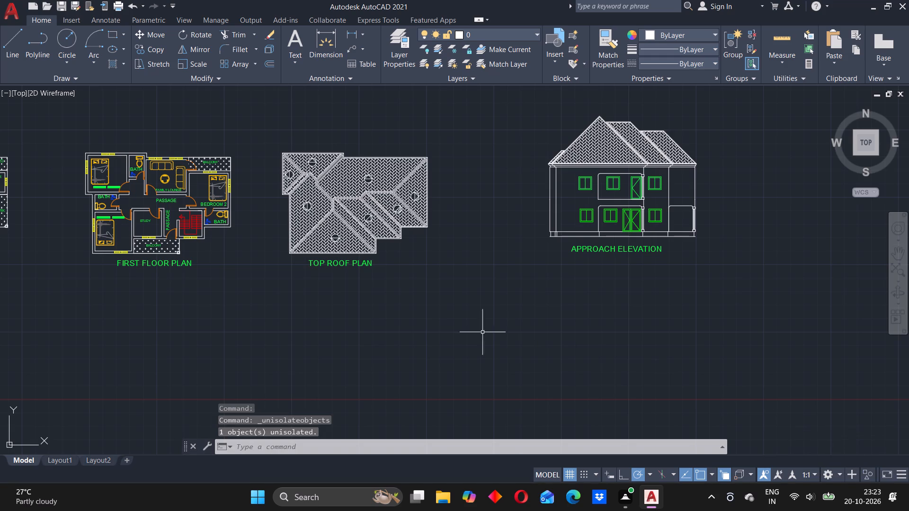
Look over the ground floor, first floor and top roof plans together with the approach elevation.
scroll(365, 285, down, 1)
middle_drag(335, 301, 422, 247)
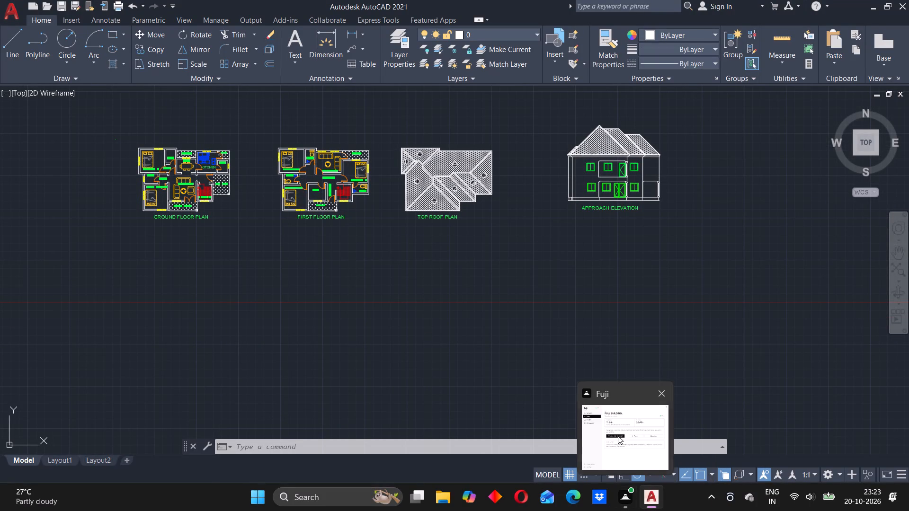
scroll(330, 259, down, 3)
middle_drag(300, 269, 393, 242)
scroll(393, 240, up, 3)
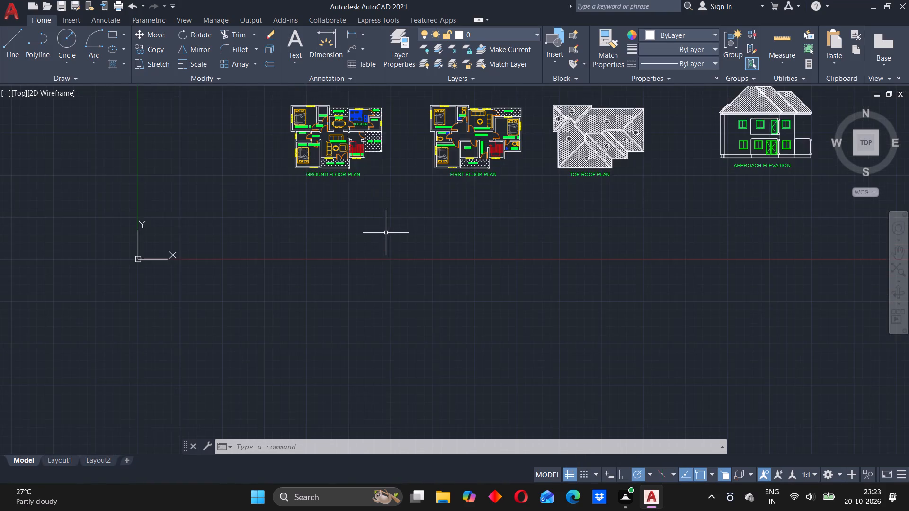
scroll(399, 222, up, 1)
middle_drag(399, 222, 379, 232)
scroll(379, 233, down, 1)
middle_drag(391, 229, 348, 255)
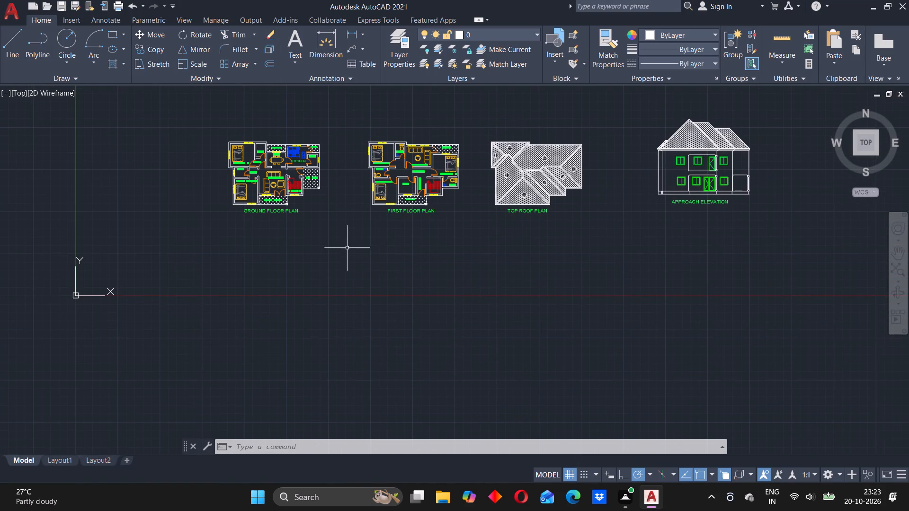
middle_drag(374, 242, 340, 260)
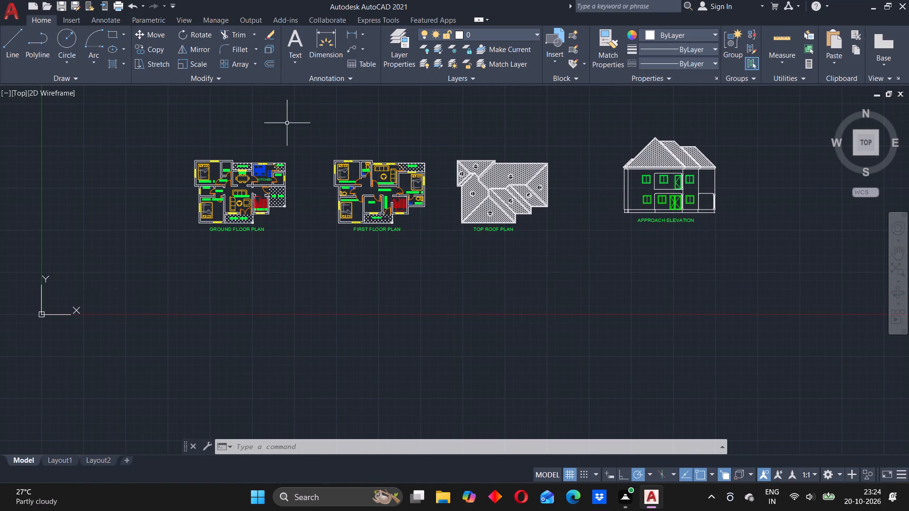
middle_drag(390, 261, 314, 268)
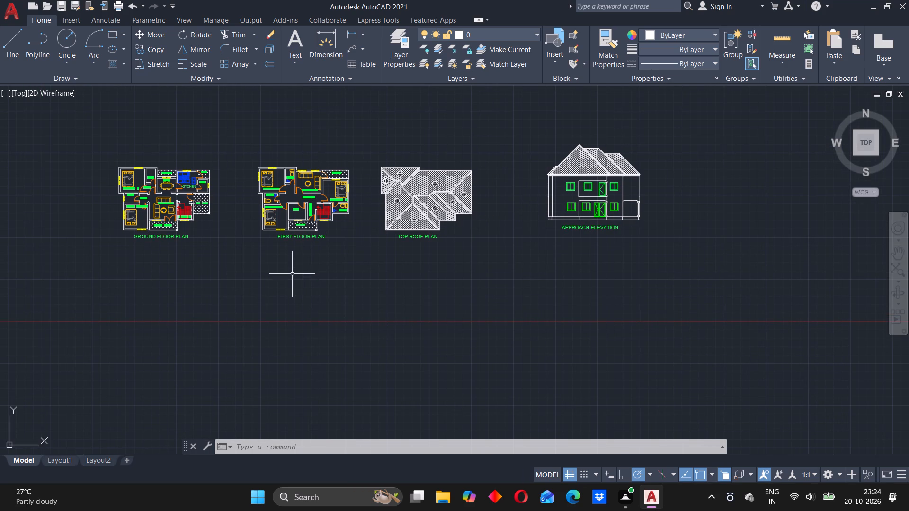
middle_drag(263, 275, 312, 265)
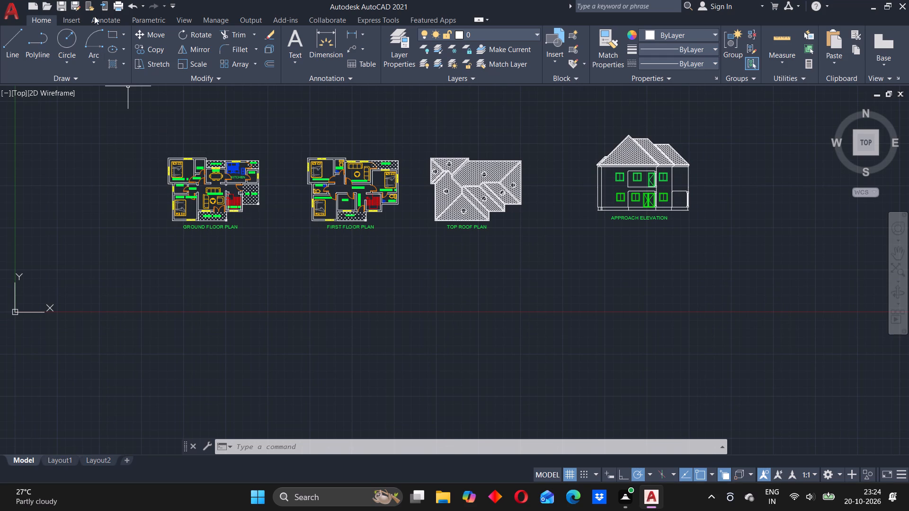
Save the drawing in the Downloads folder as FULL BUILDING in the AutoCAD 2018 Drawing (*.dwg) format.
click(72, 7)
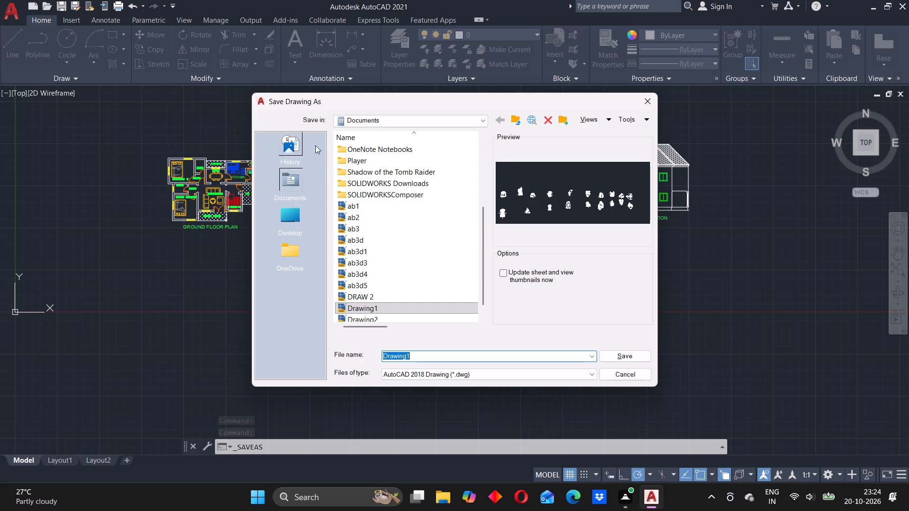
click(403, 121)
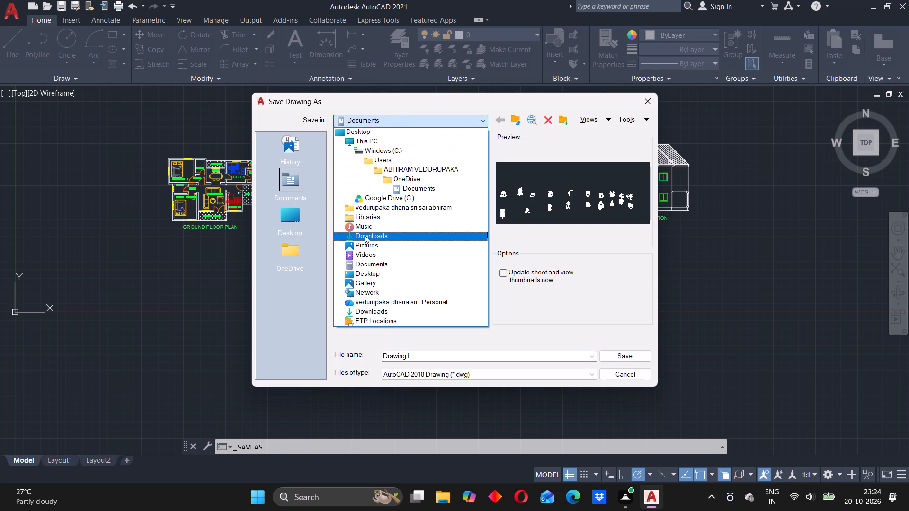
click(364, 235)
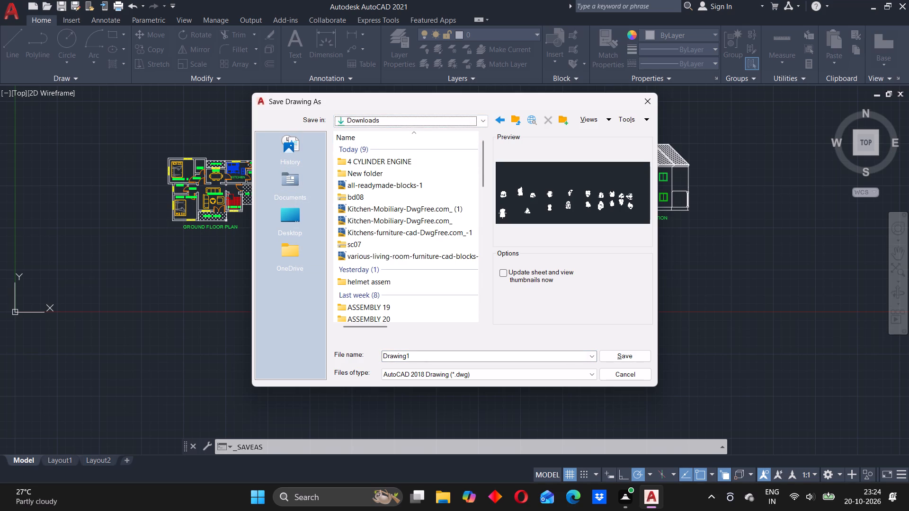
click(592, 376)
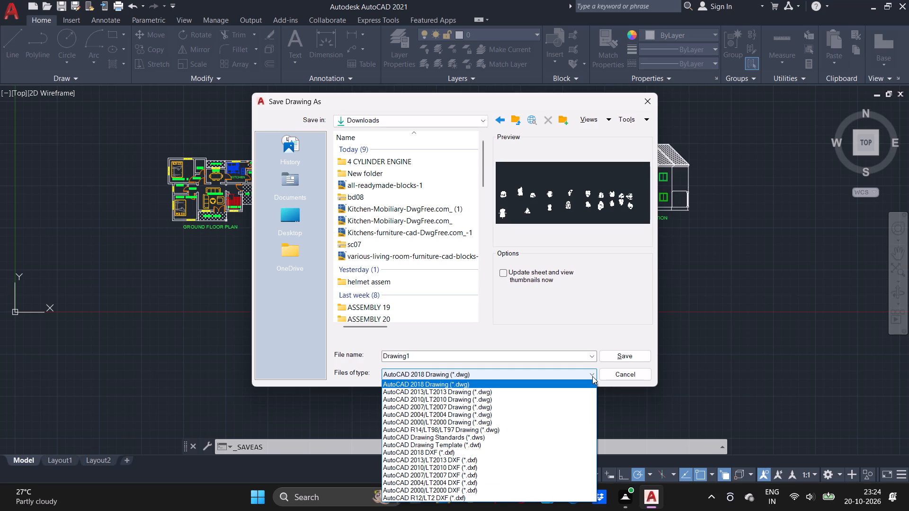
click(592, 376)
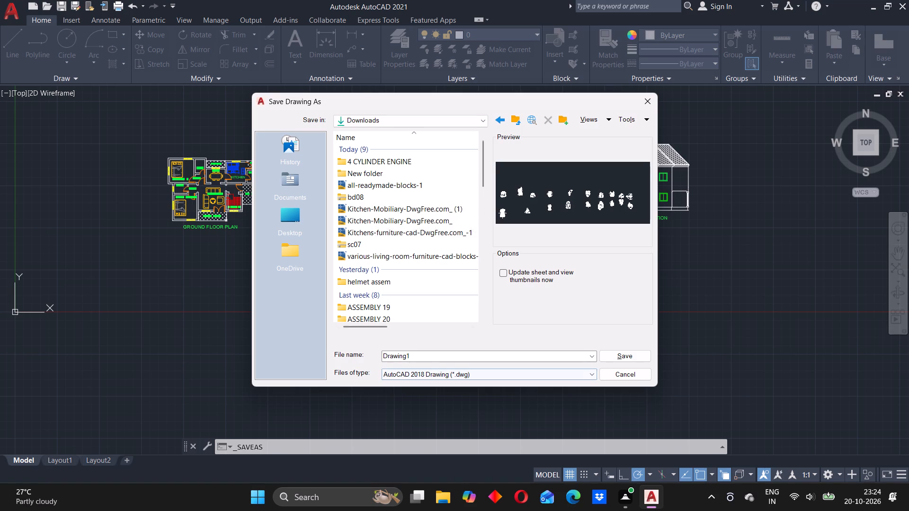
drag(417, 359, 404, 361)
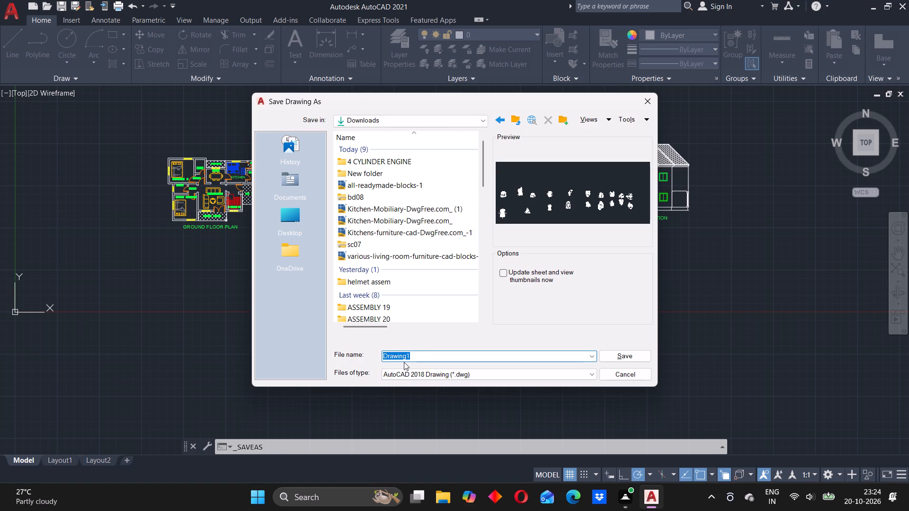
text(FULL BUI)
text(LDI)
text(NG)
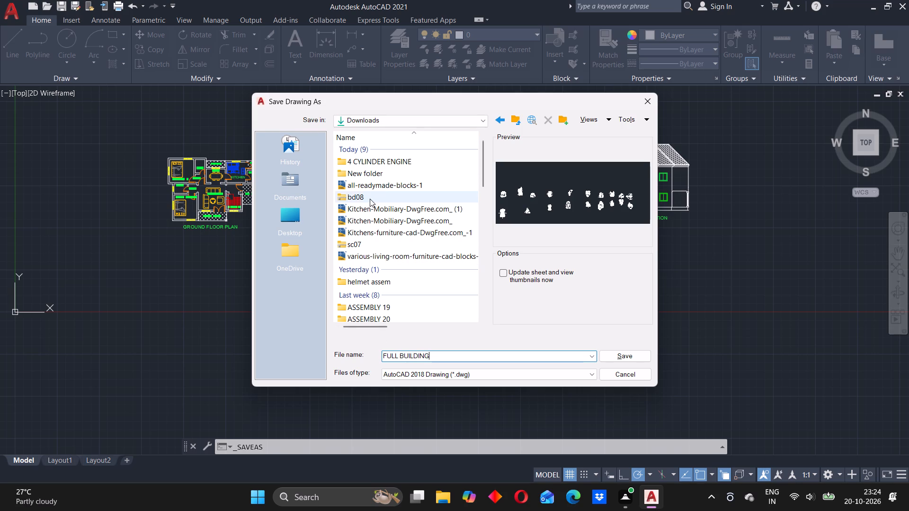
scroll(368, 201, up, 2)
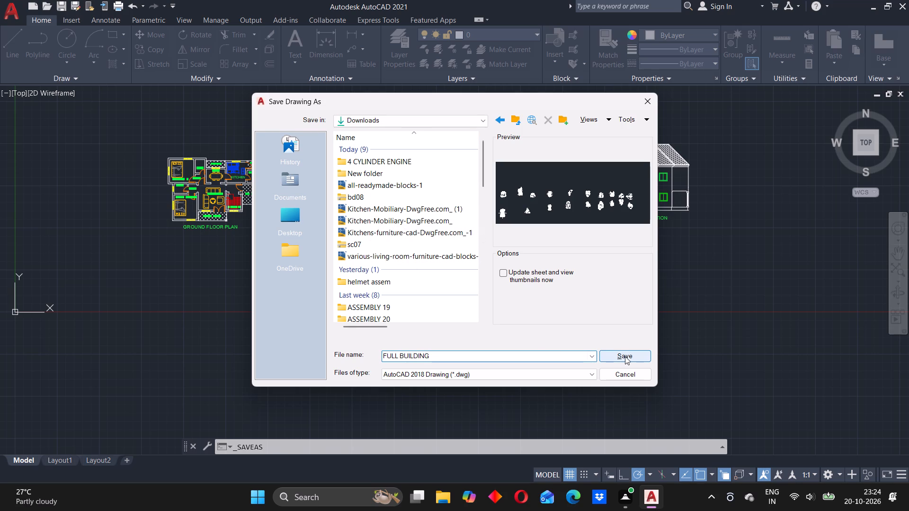
click(625, 356)
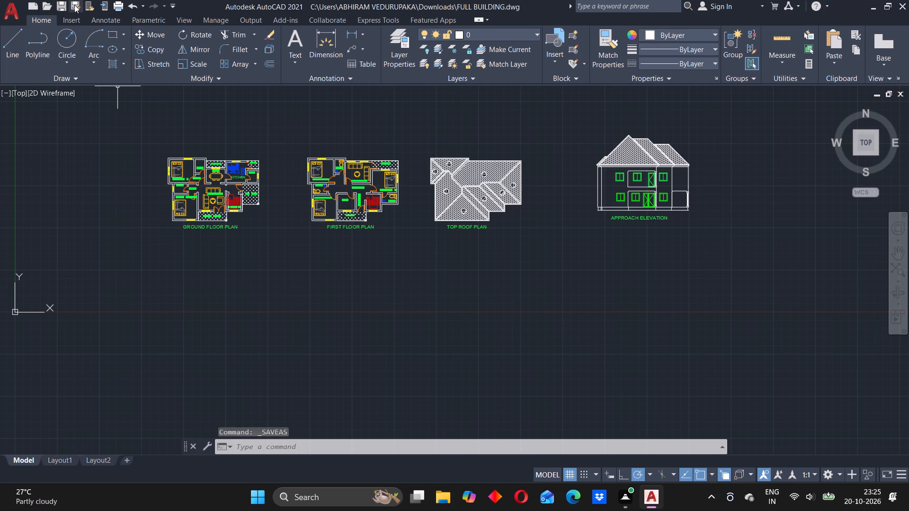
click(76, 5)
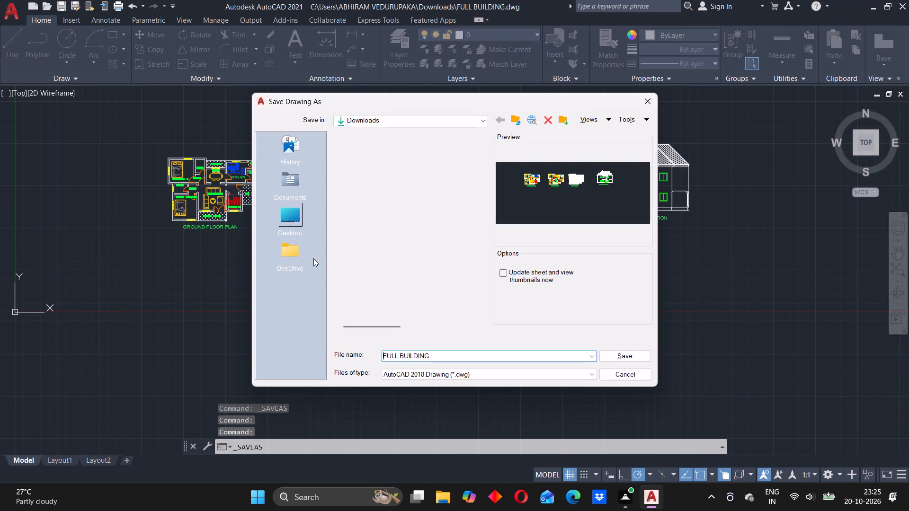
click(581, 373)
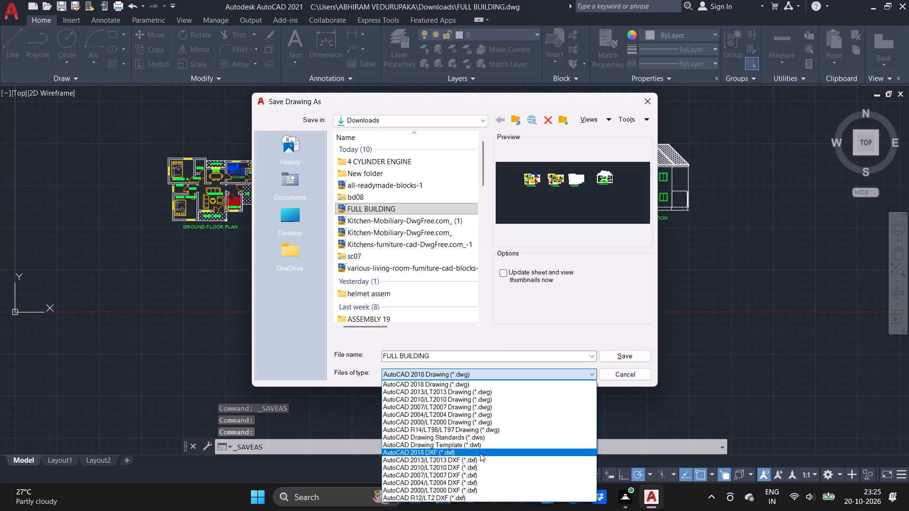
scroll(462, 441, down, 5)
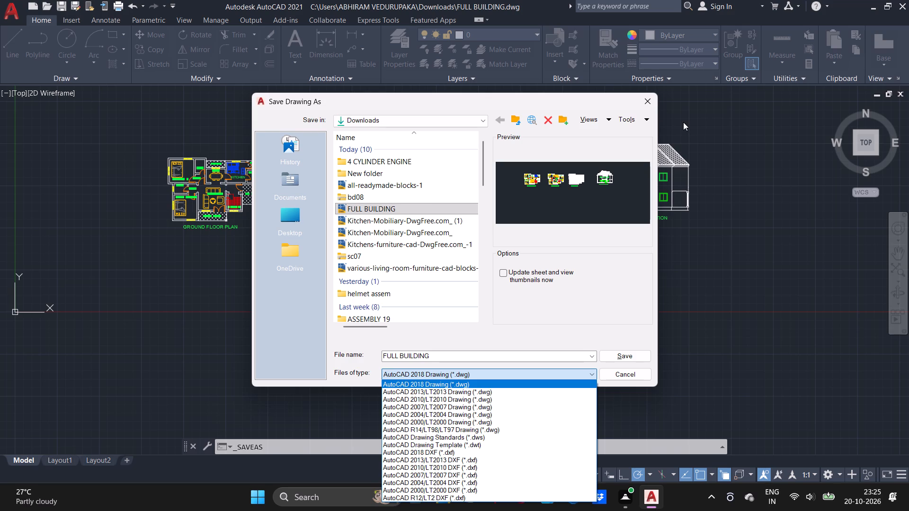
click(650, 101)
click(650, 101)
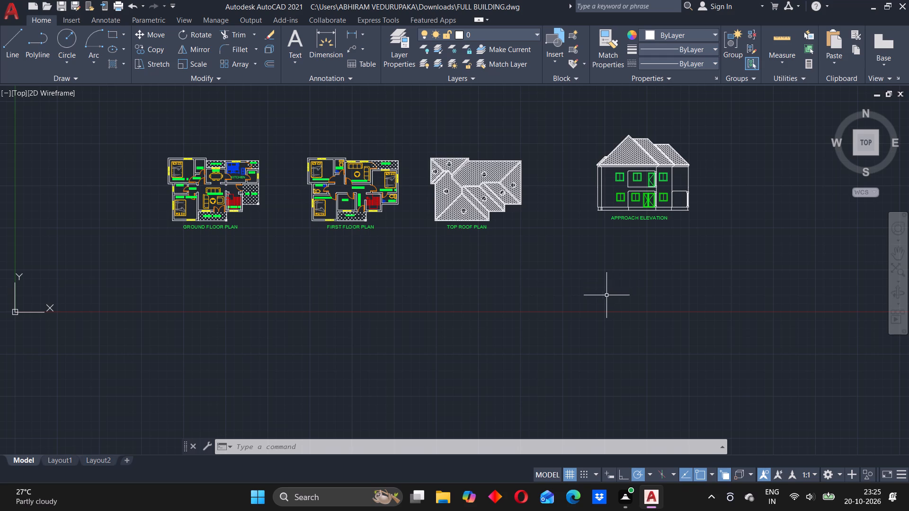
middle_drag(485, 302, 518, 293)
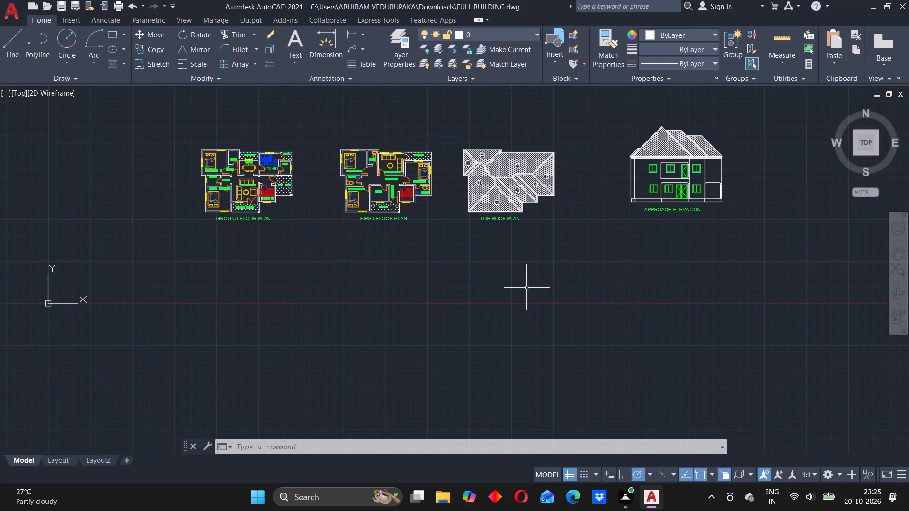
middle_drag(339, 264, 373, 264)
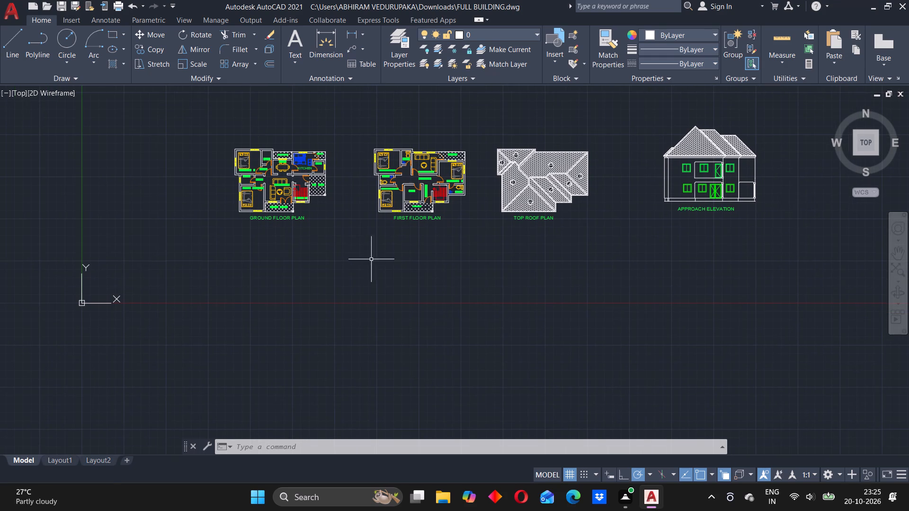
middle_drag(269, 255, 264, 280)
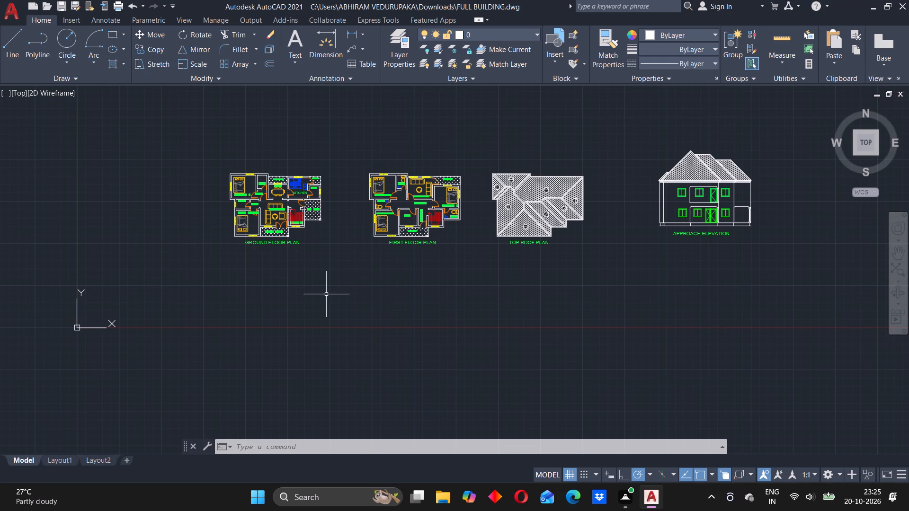
Save the drawing again as FULL BUILDING in the Downloads folder, AutoCAD 2018 Drawing (*.dwg) format, replacing the existing file.
middle_drag(337, 278, 321, 342)
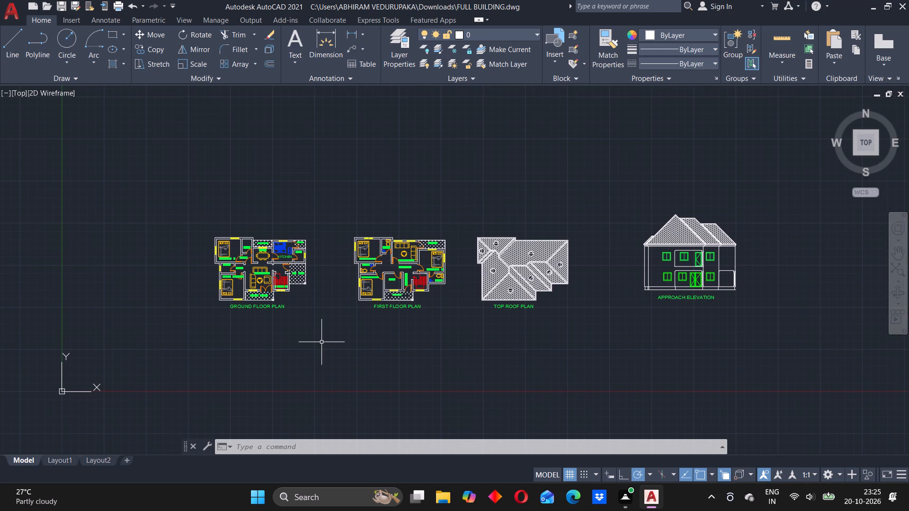
scroll(321, 333, up, 2)
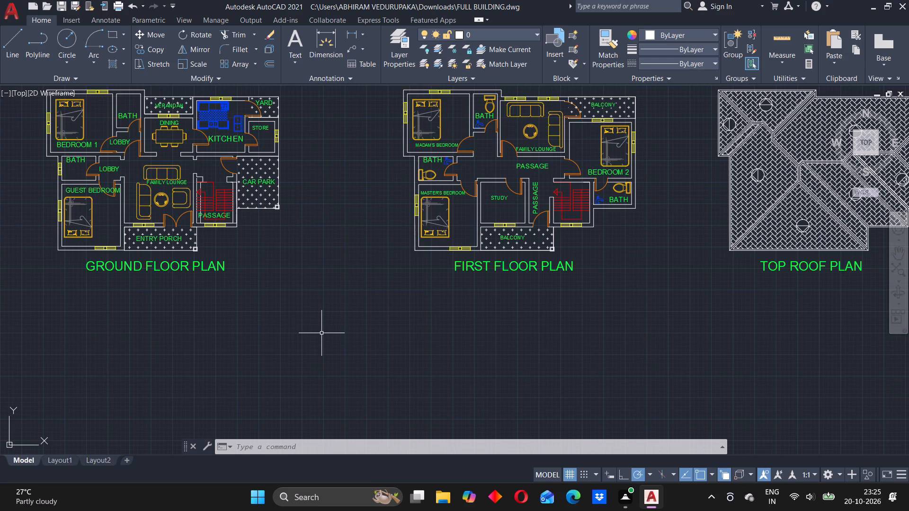
middle_drag(330, 326, 288, 368)
scroll(293, 363, down, 1)
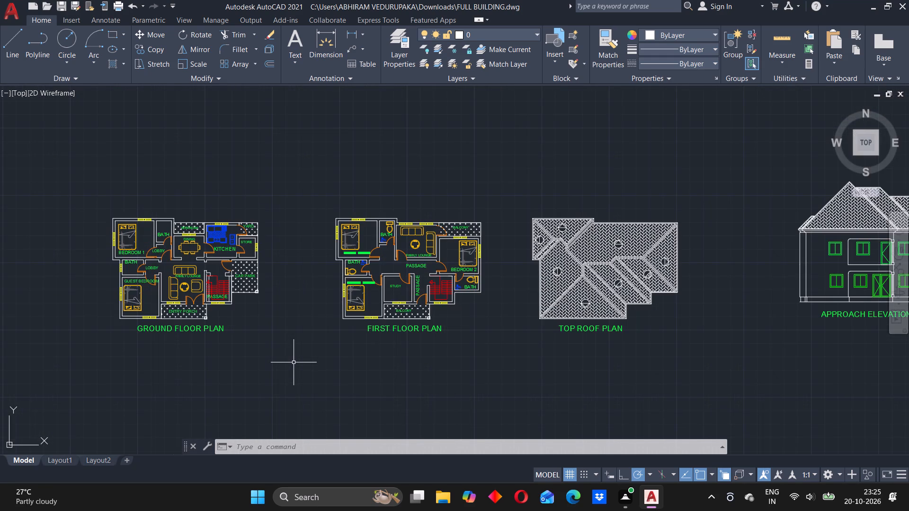
middle_drag(298, 360, 235, 347)
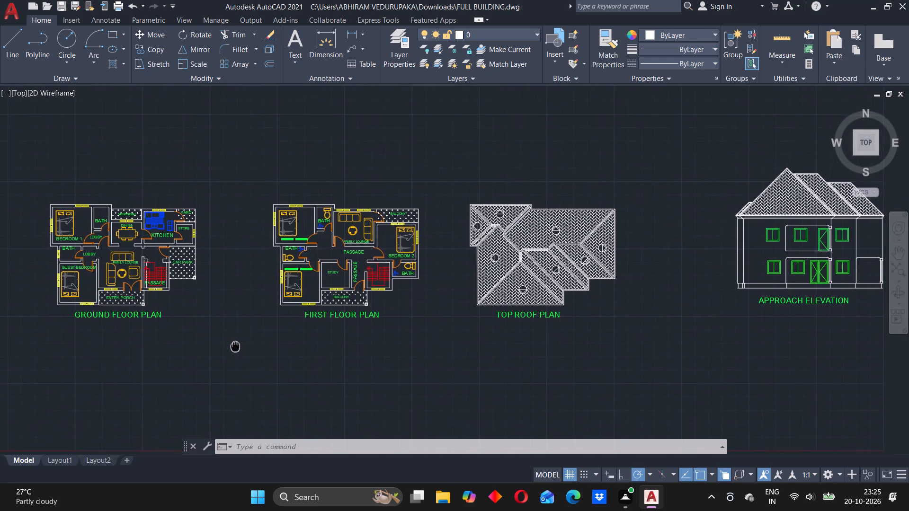
middle_drag(235, 347, 220, 354)
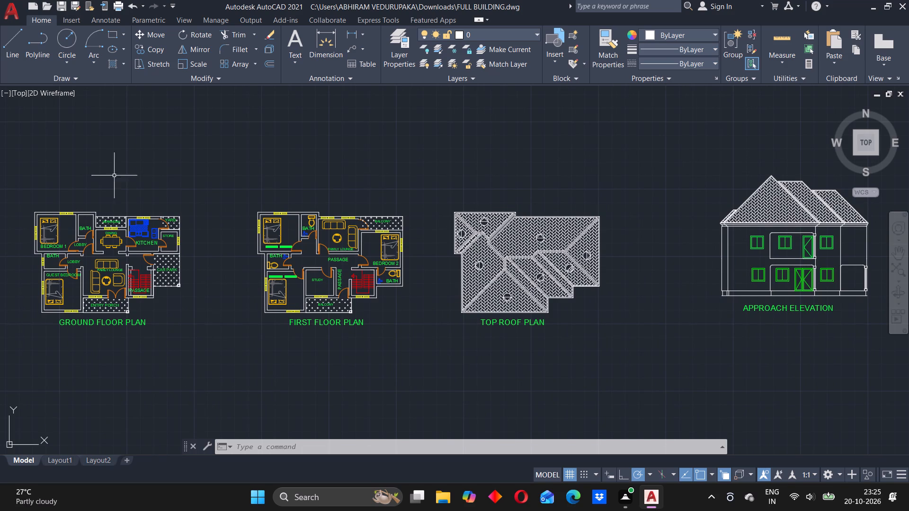
click(77, 6)
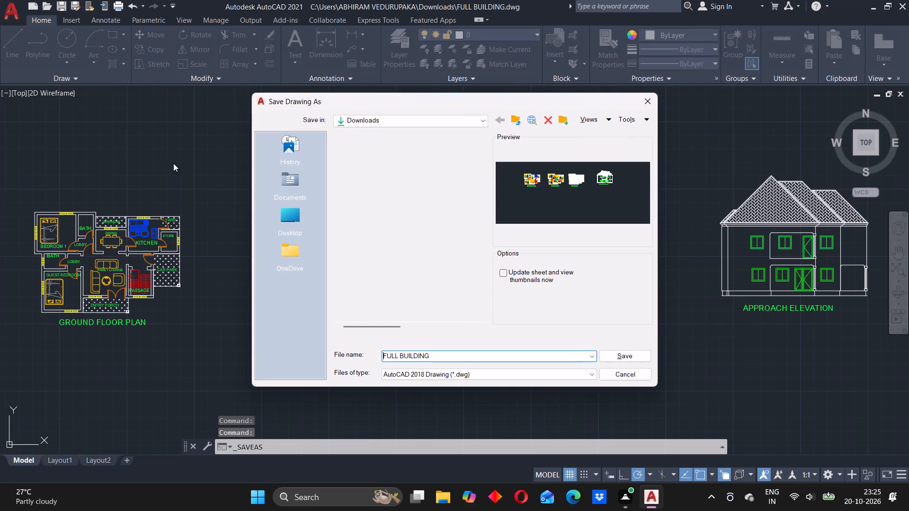
click(629, 355)
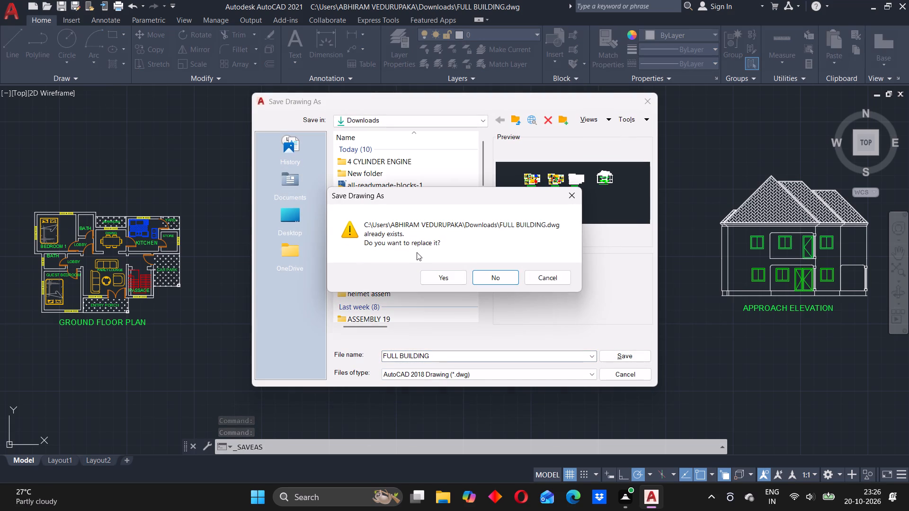
click(433, 274)
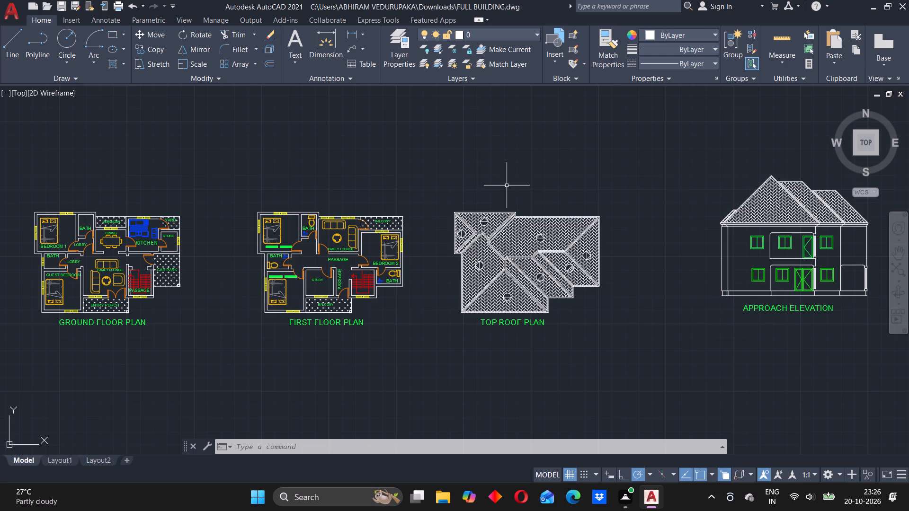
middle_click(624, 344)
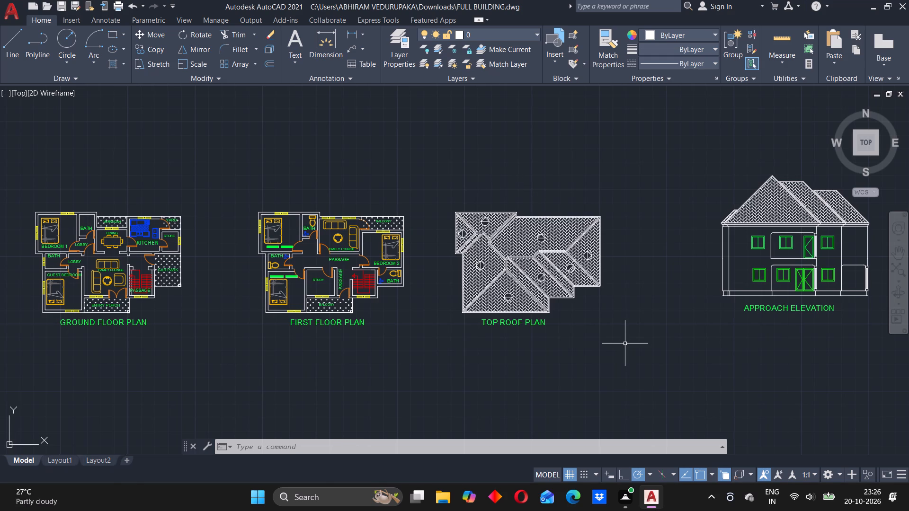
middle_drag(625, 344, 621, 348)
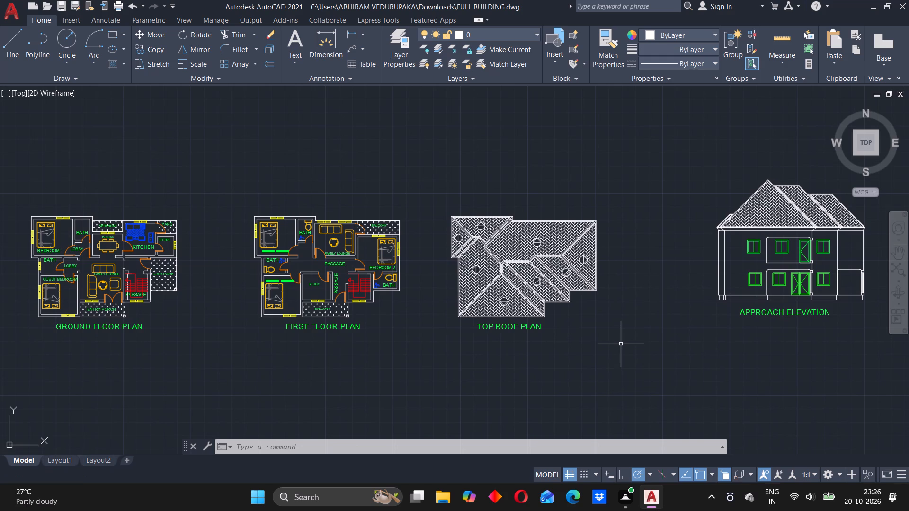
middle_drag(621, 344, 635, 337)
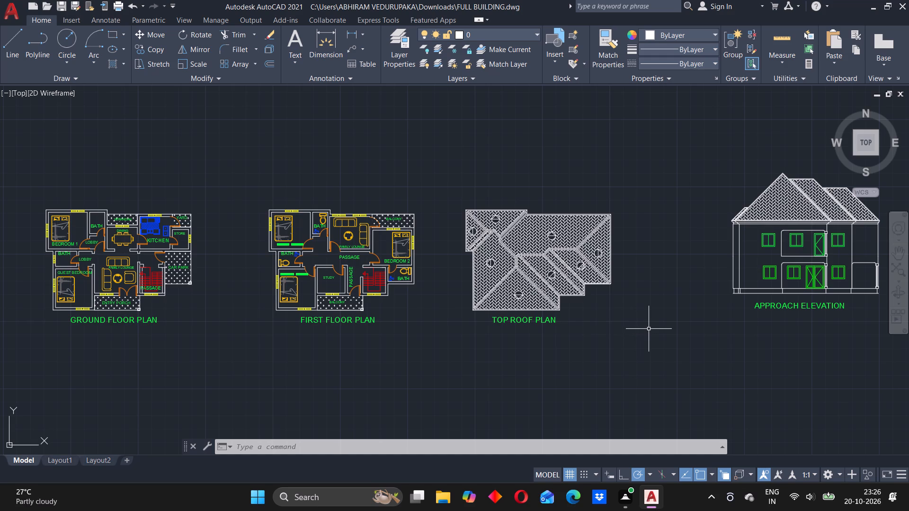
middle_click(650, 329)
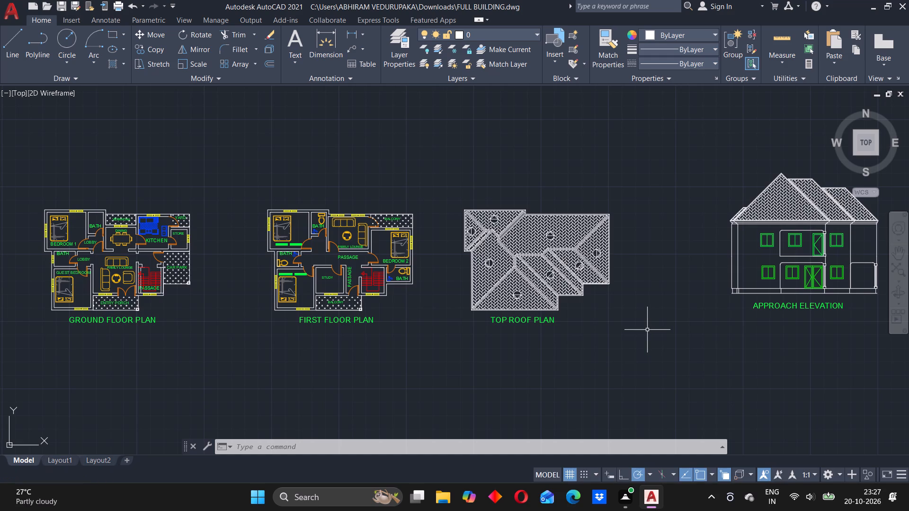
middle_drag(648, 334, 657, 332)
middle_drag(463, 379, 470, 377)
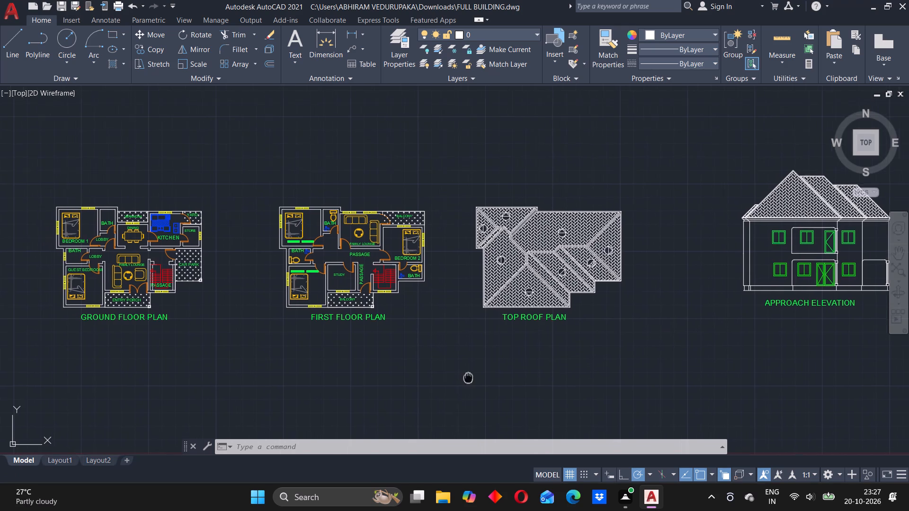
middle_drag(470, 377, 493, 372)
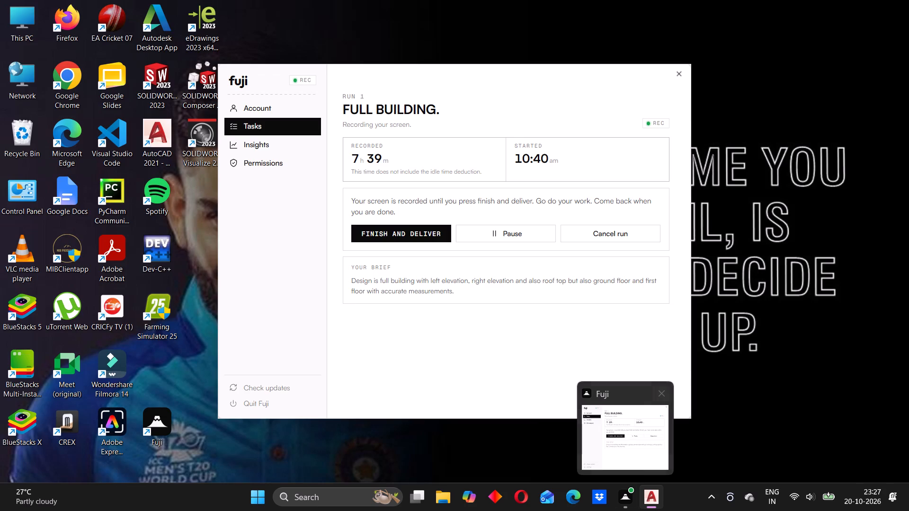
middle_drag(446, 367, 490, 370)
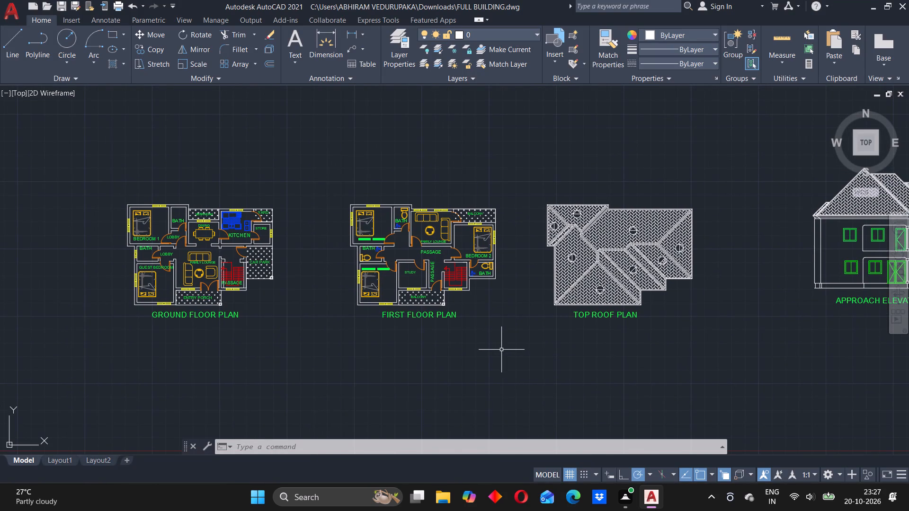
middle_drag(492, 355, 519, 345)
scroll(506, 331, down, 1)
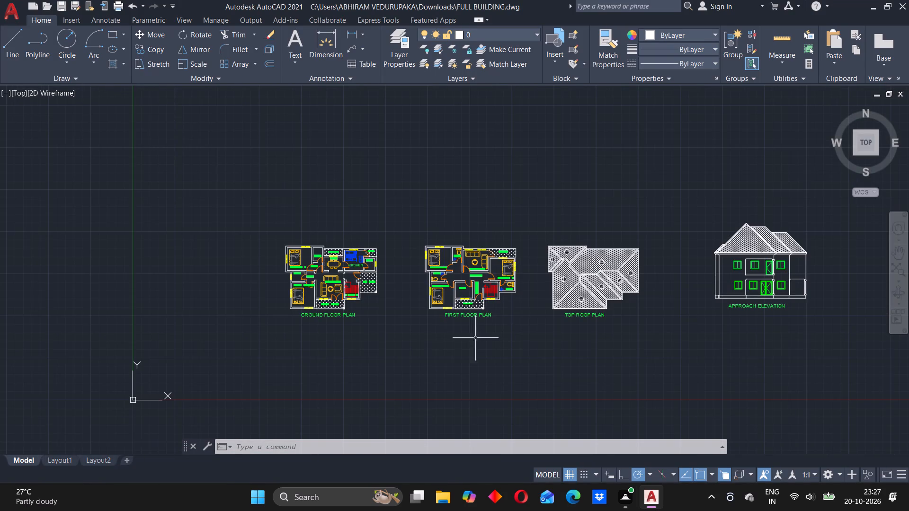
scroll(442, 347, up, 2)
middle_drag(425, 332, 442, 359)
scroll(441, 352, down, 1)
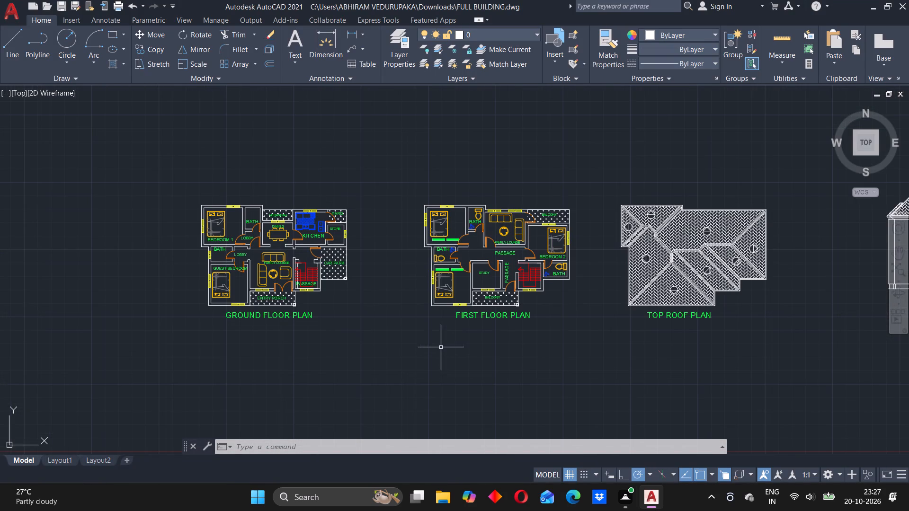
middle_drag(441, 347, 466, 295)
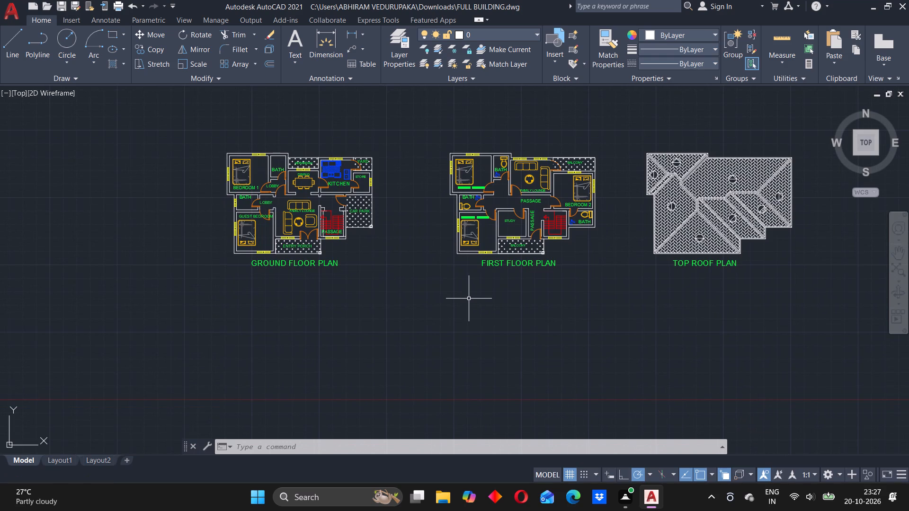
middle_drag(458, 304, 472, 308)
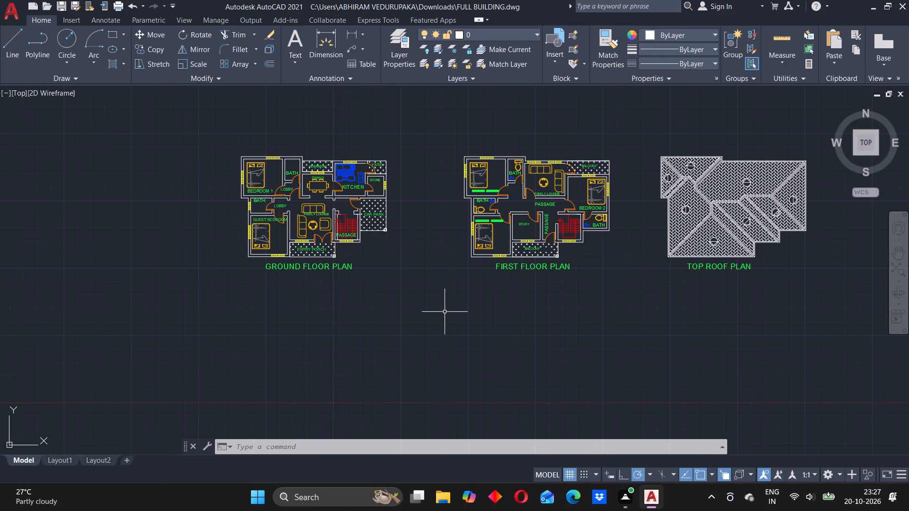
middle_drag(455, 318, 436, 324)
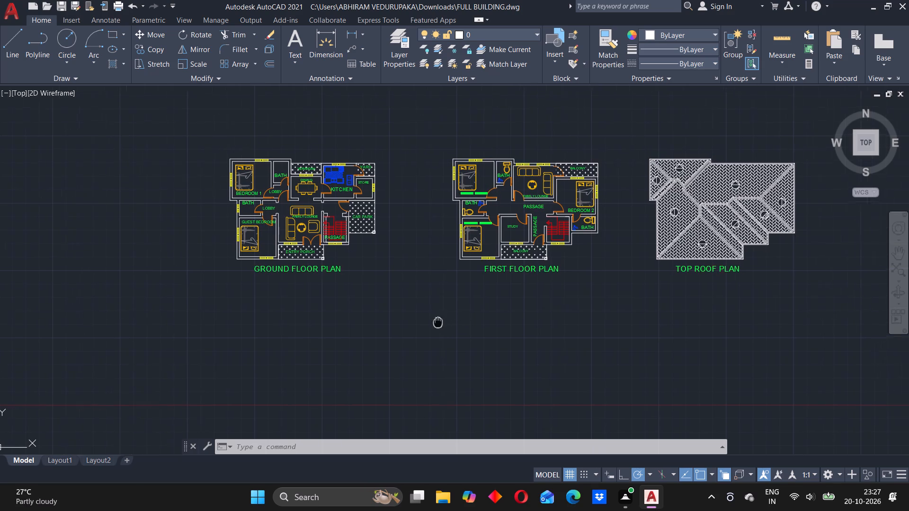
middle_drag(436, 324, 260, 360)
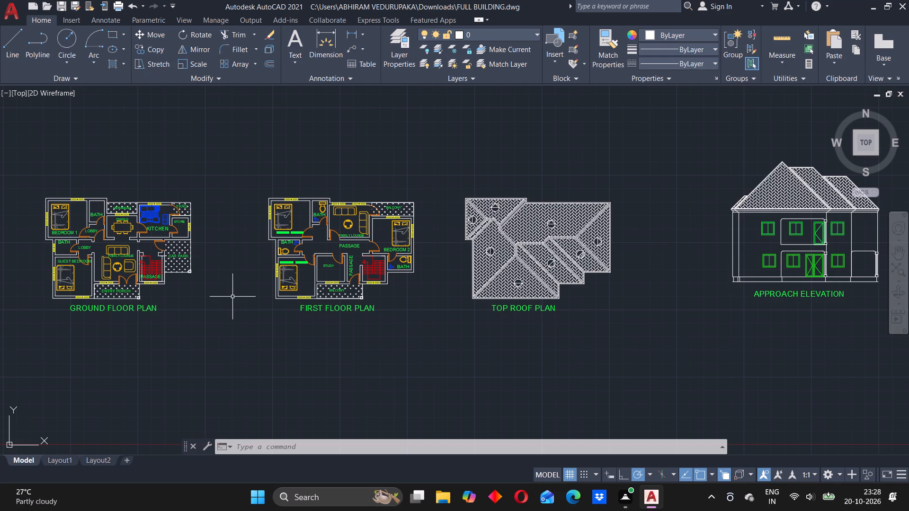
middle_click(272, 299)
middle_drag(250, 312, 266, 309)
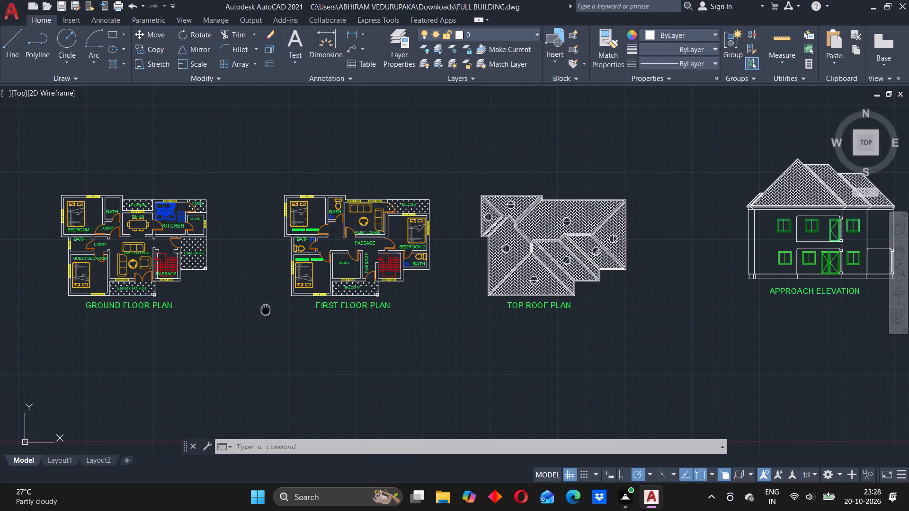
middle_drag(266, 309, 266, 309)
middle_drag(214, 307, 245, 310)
Examine the ground floor and first floor plans up close, along with the layout of the top roof plan beside them.
scroll(231, 310, up, 3)
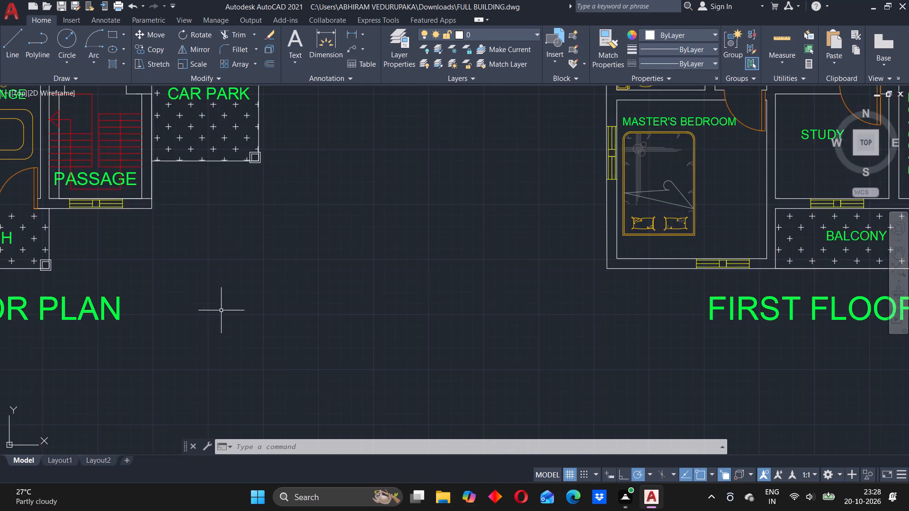
middle_drag(221, 310, 340, 308)
scroll(267, 292, down, 2)
click(233, 294)
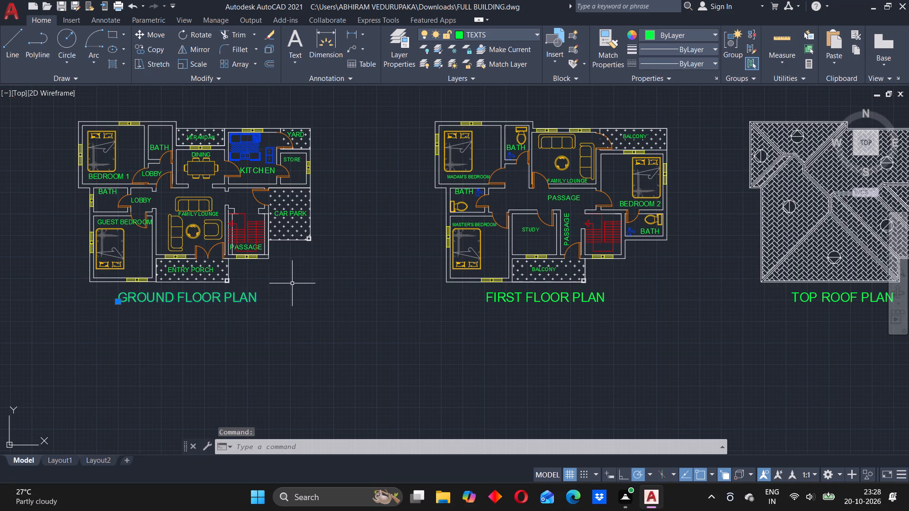
key(Escape)
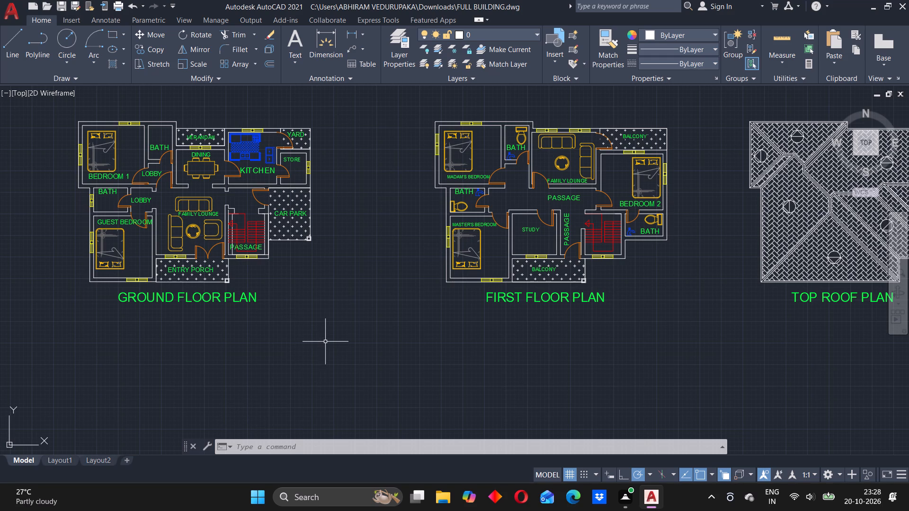
middle_drag(385, 300, 383, 321)
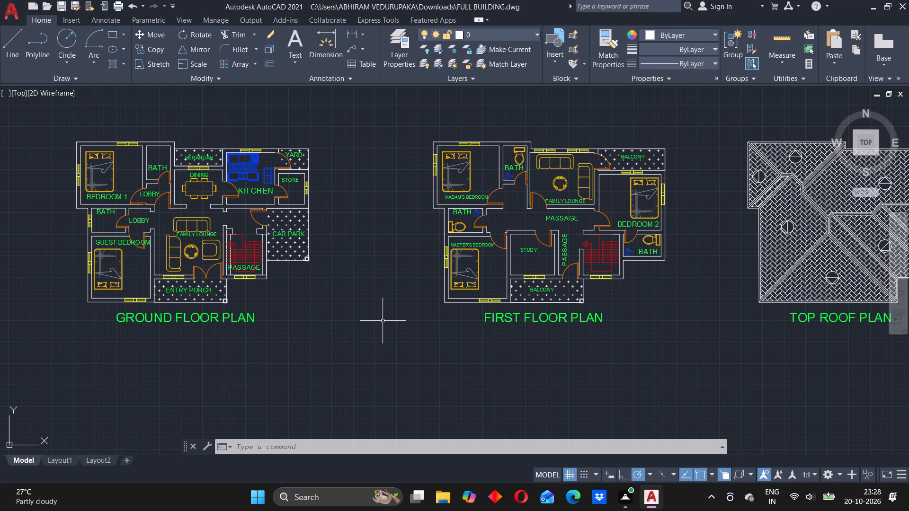
middle_drag(399, 307, 412, 312)
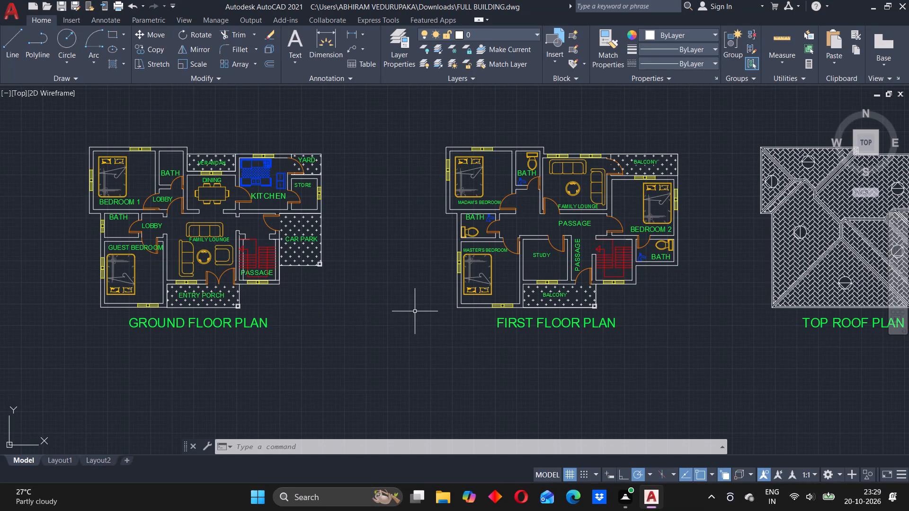
middle_drag(405, 309, 410, 309)
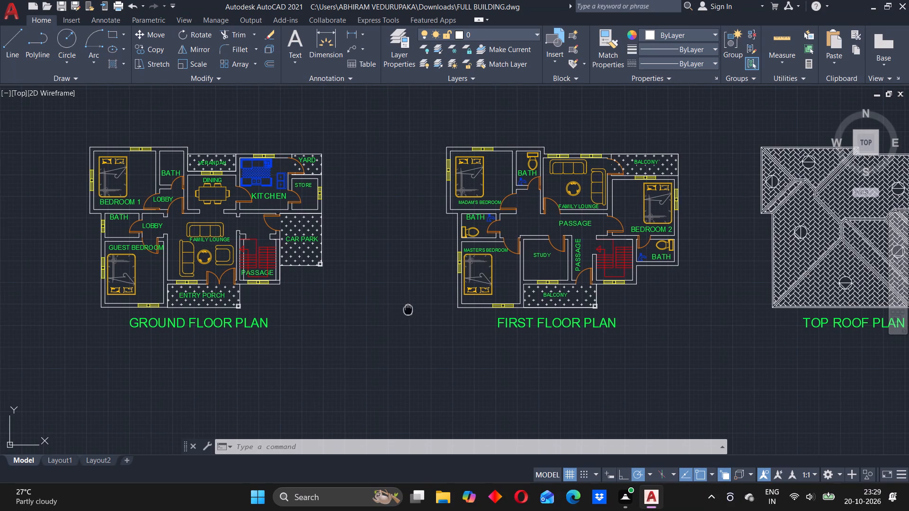
middle_drag(410, 309, 413, 307)
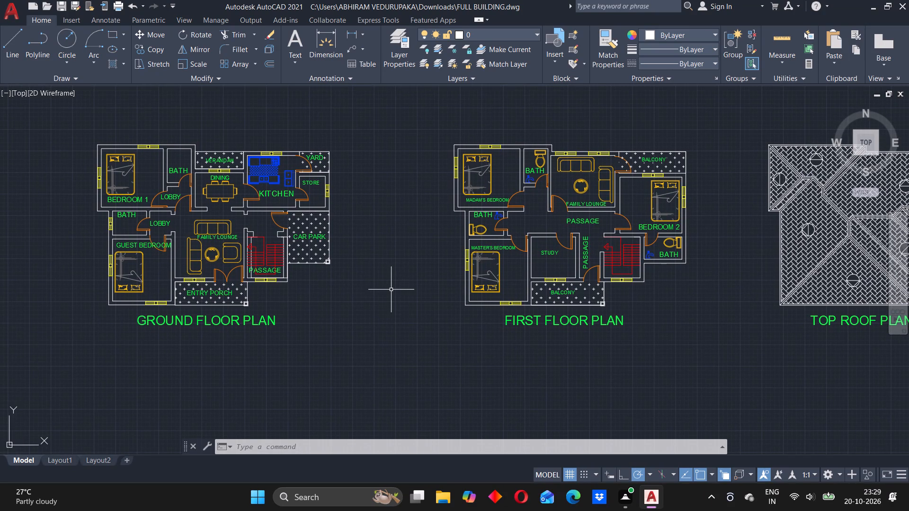
middle_drag(364, 312, 425, 290)
scroll(426, 290, down, 1)
scroll(398, 288, up, 1)
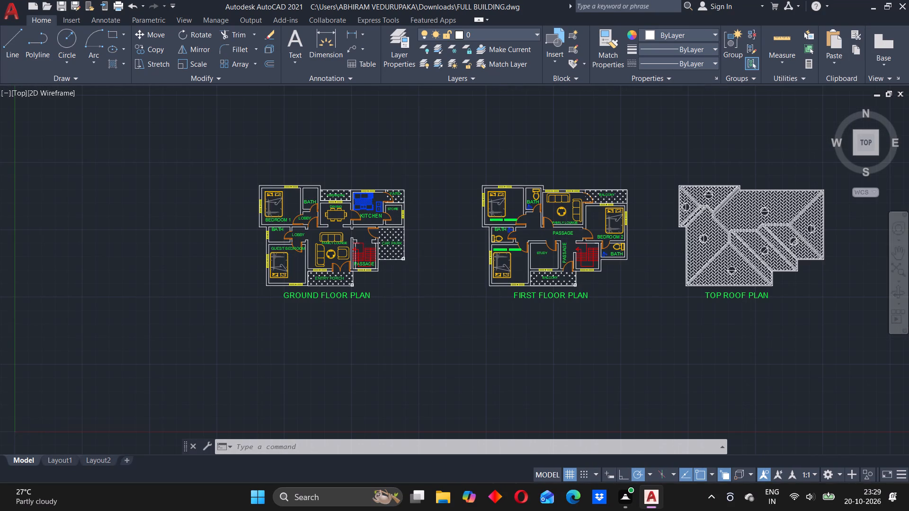
middle_drag(405, 282, 381, 309)
middle_drag(431, 297, 412, 304)
scroll(403, 304, up, 2)
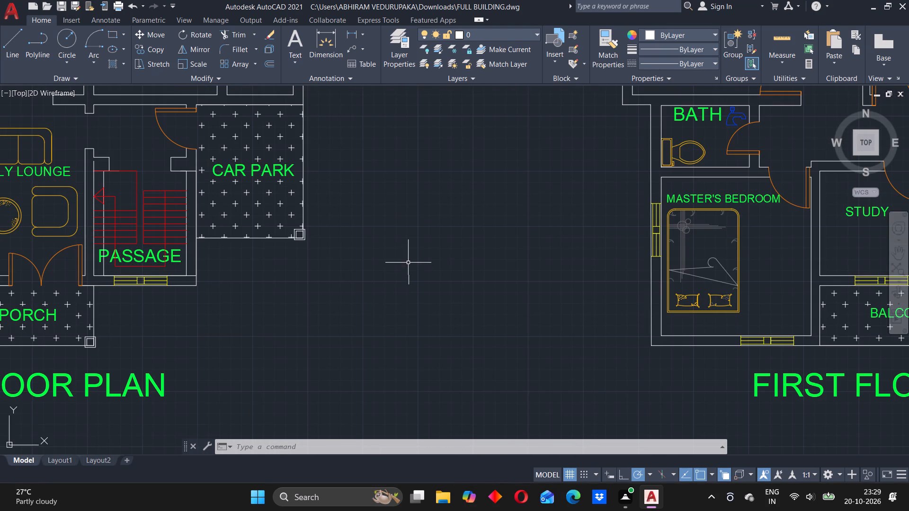
scroll(409, 261, down, 3)
middle_drag(424, 257, 353, 303)
scroll(233, 292, up, 1)
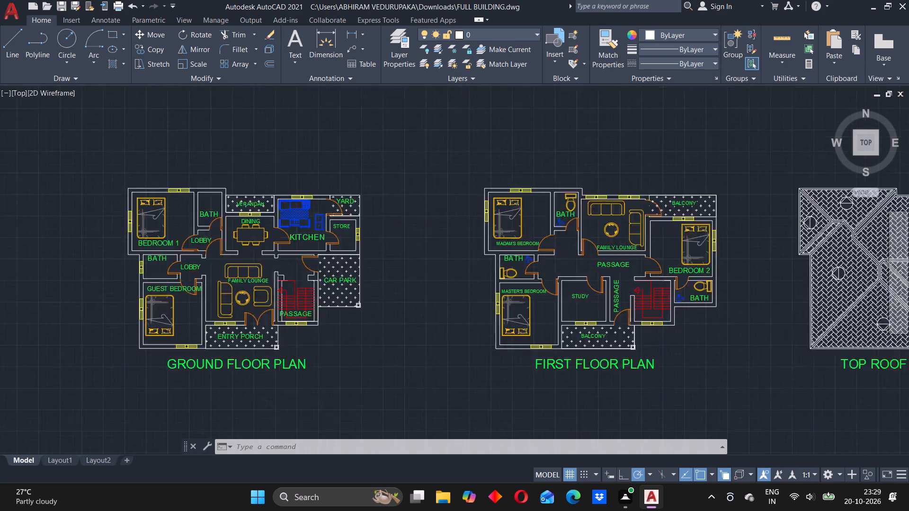
scroll(233, 292, up, 2)
scroll(337, 216, down, 3)
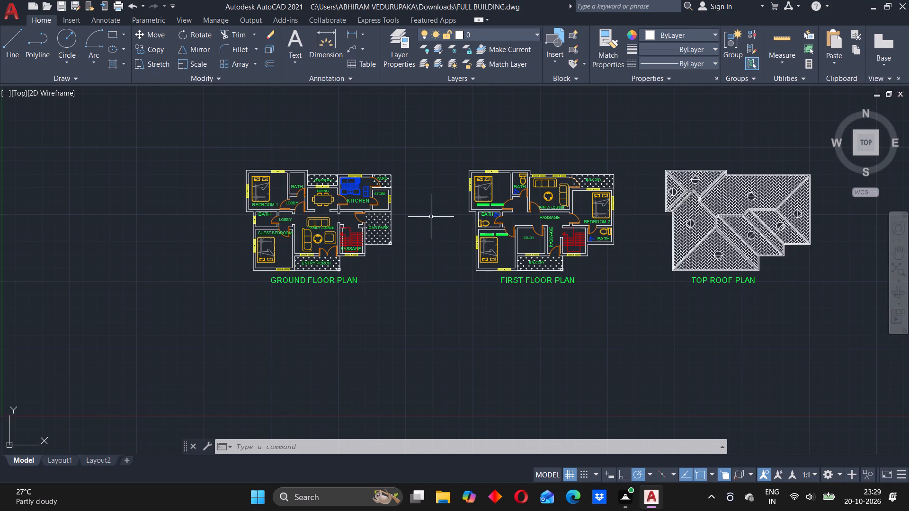
middle_drag(450, 216, 350, 223)
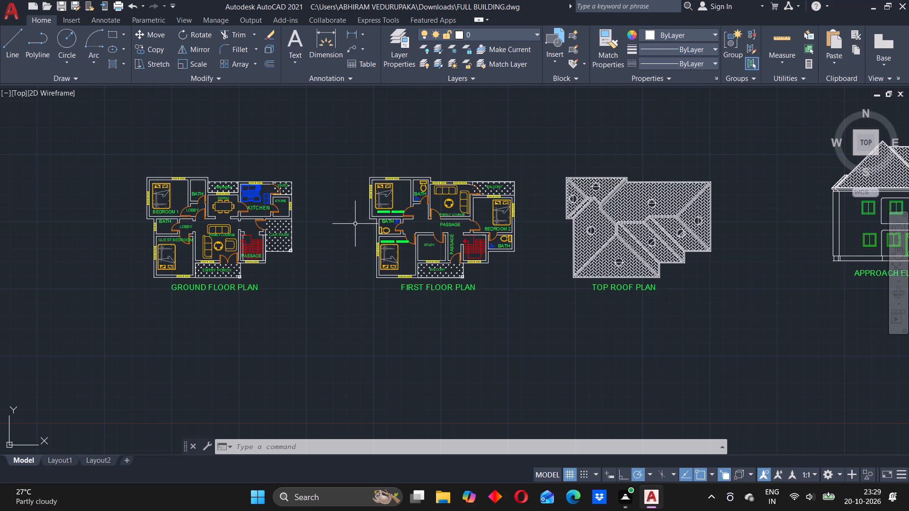
middle_drag(324, 247, 332, 236)
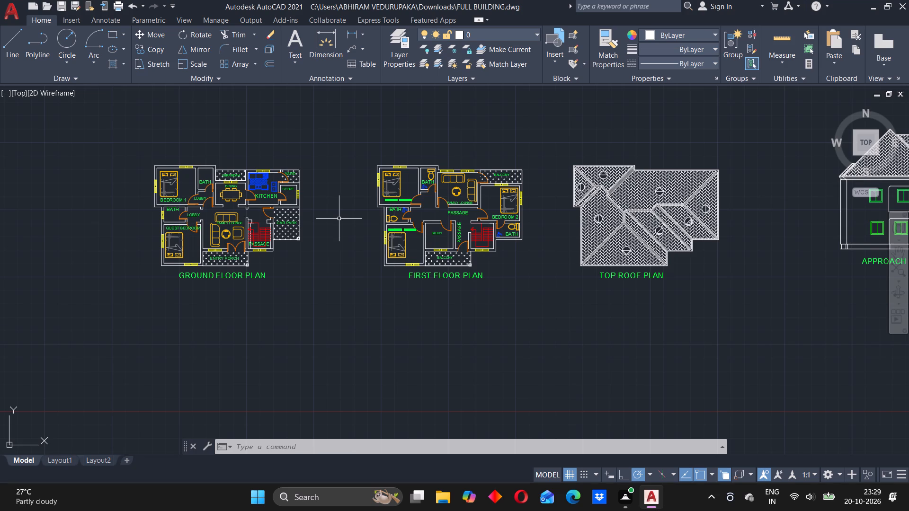
Review the room layouts of the ground floor and first floor plans side by side, together with the top roof plan.
middle_drag(334, 239, 331, 244)
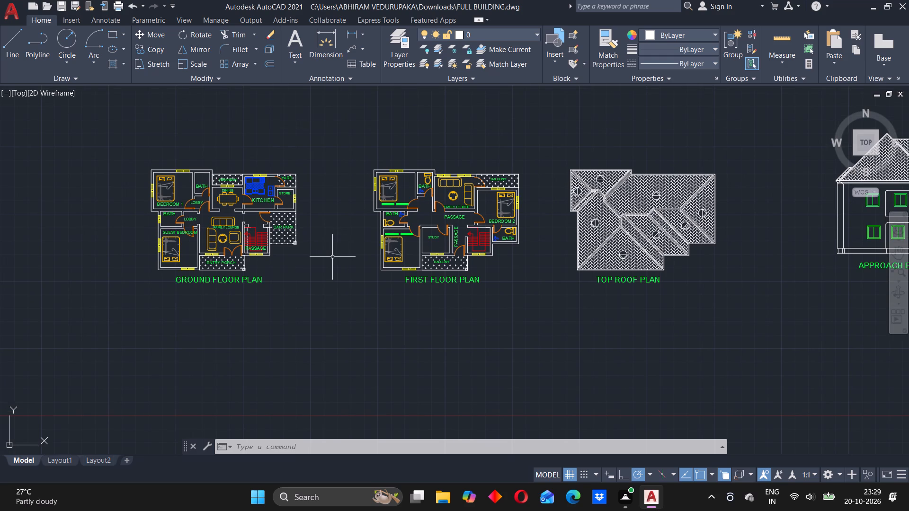
scroll(332, 257, up, 1)
middle_drag(332, 257, 338, 256)
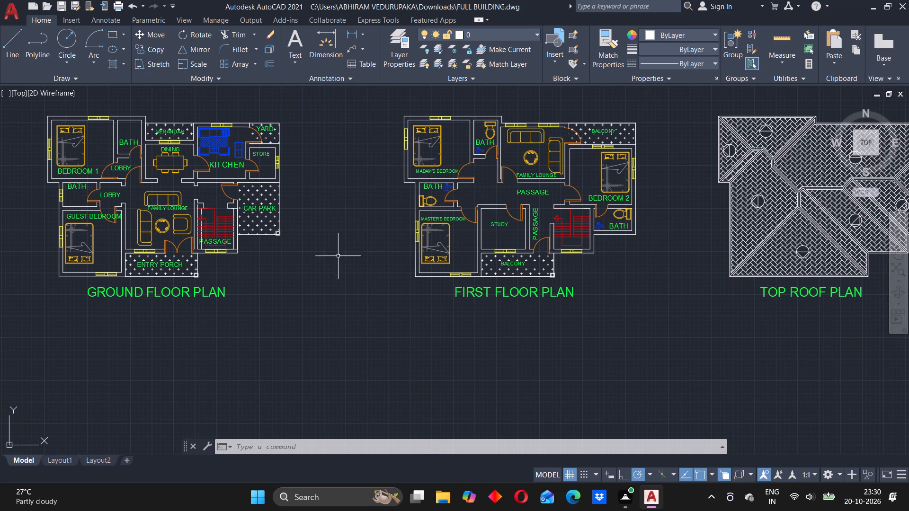
middle_drag(344, 251, 339, 249)
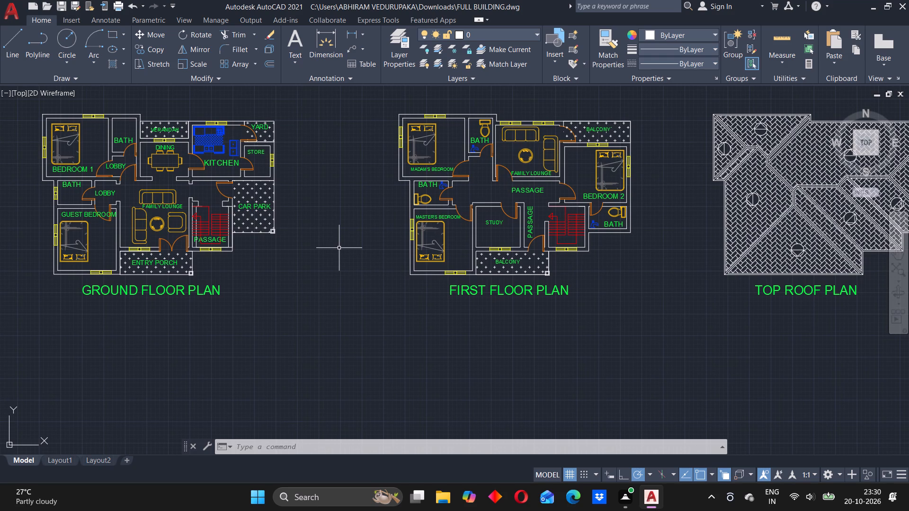
middle_click(333, 273)
middle_drag(344, 249, 324, 268)
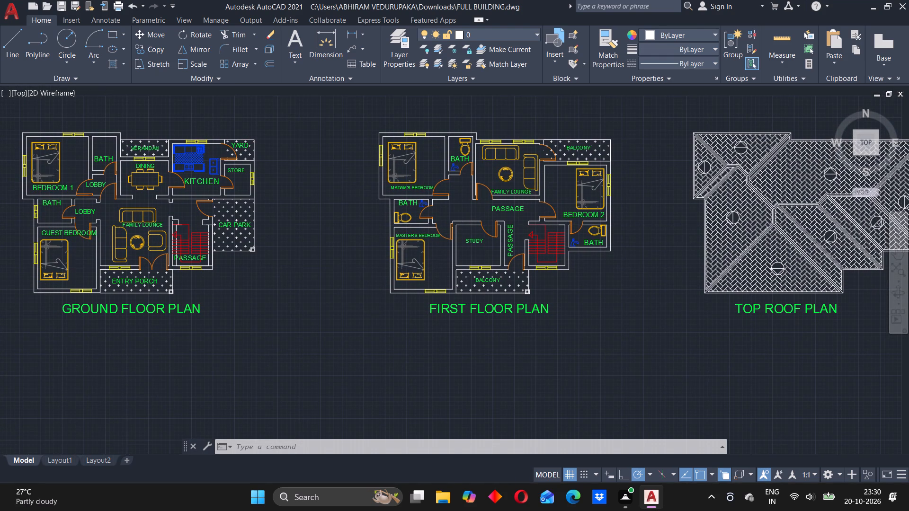
middle_drag(331, 264, 324, 268)
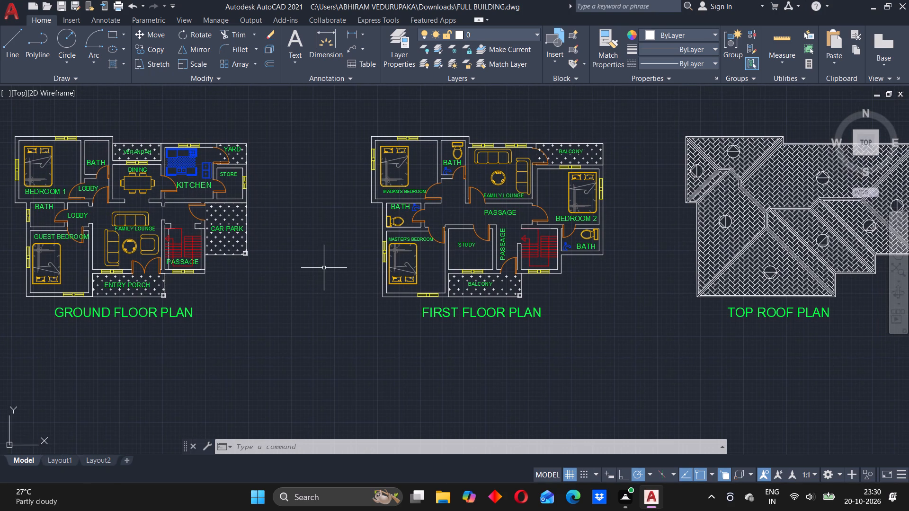
middle_click(324, 267)
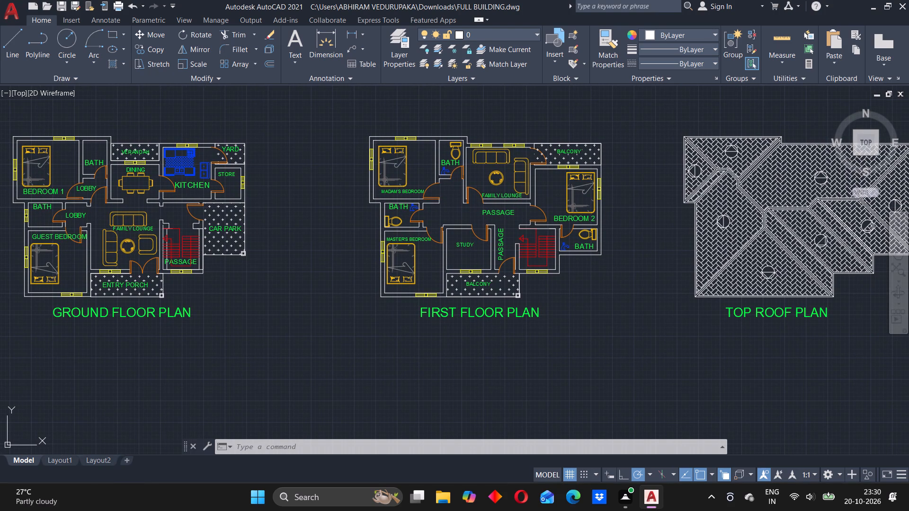
middle_drag(327, 260, 321, 261)
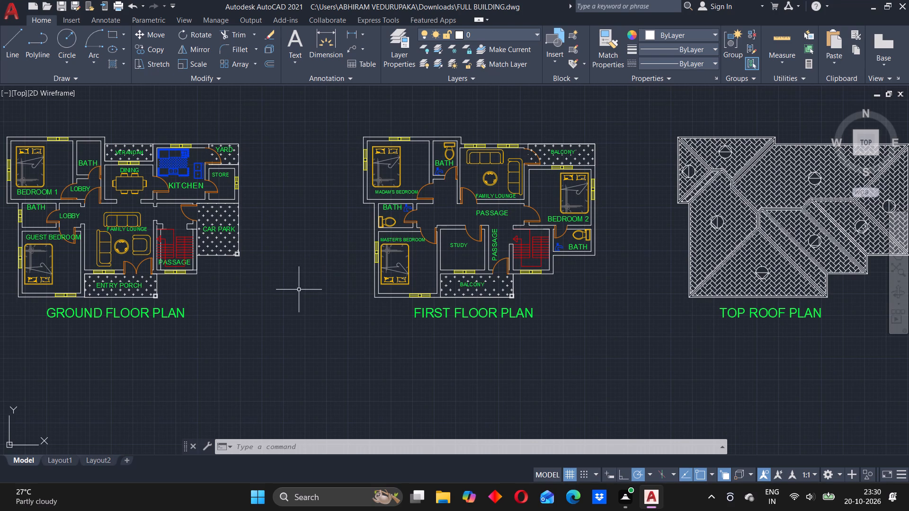
middle_drag(303, 313, 319, 315)
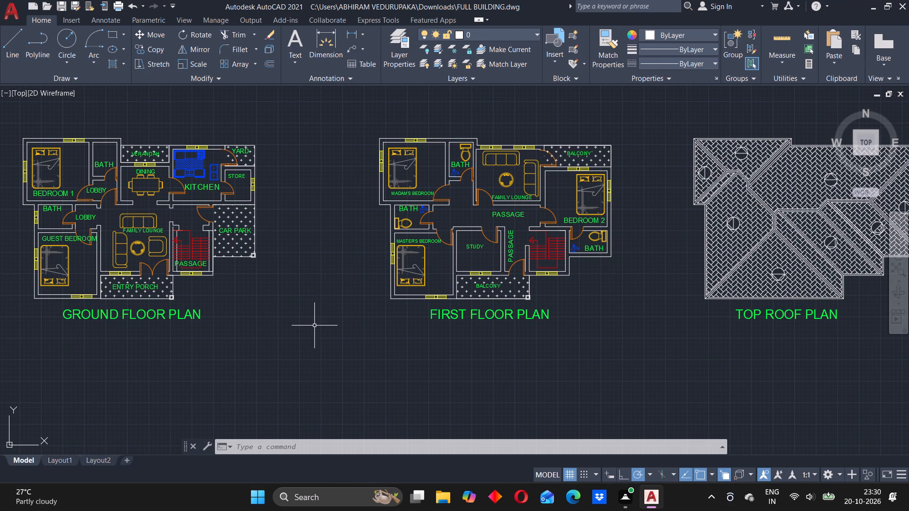
middle_drag(339, 311, 328, 316)
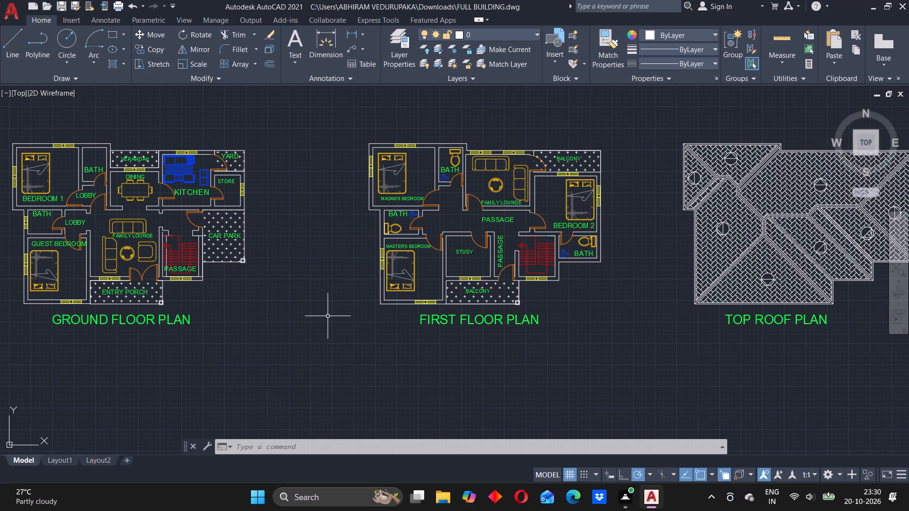
middle_drag(325, 317, 298, 321)
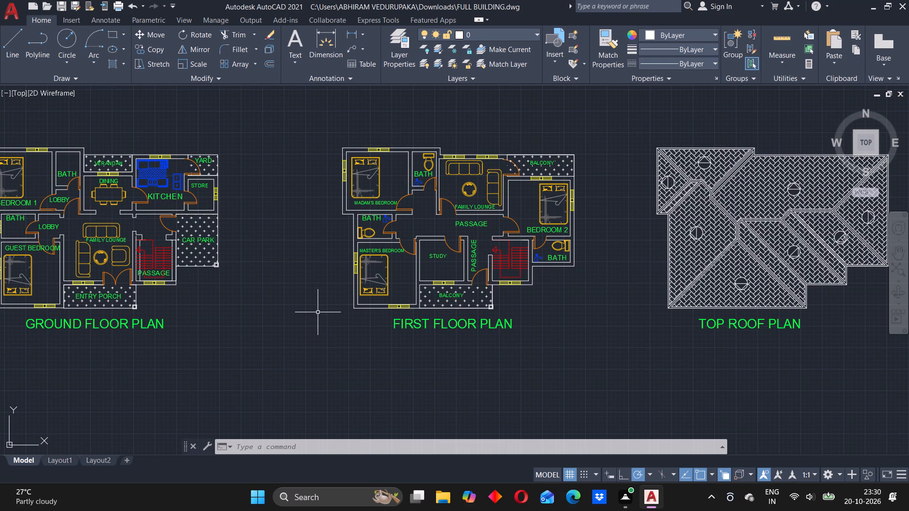
middle_drag(319, 312, 303, 316)
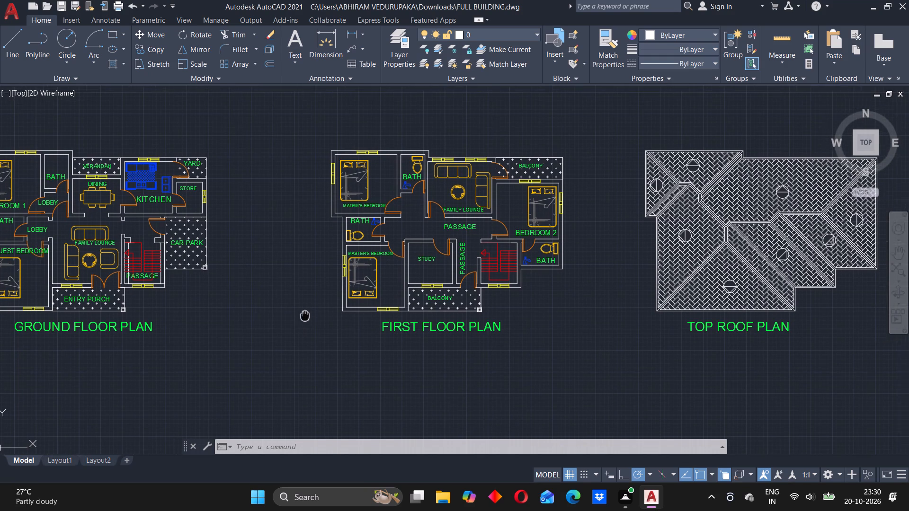
middle_drag(303, 316, 301, 317)
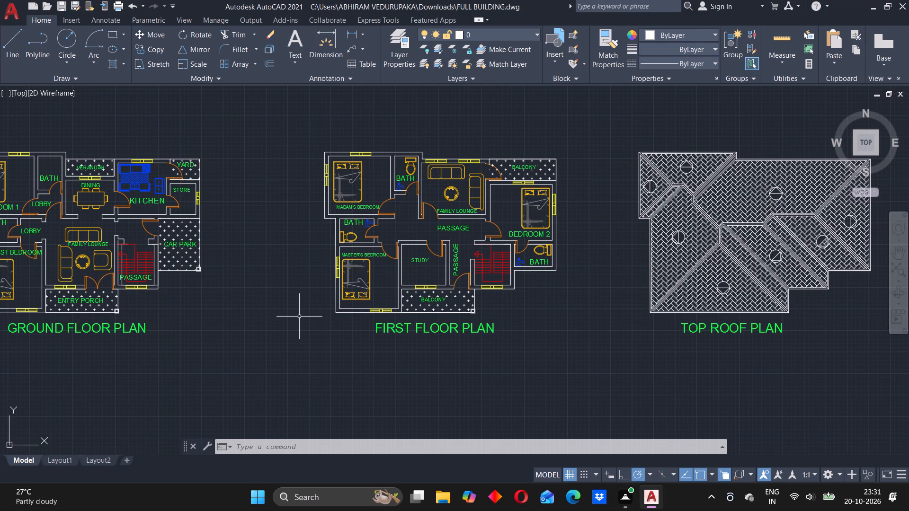
middle_drag(305, 315, 271, 325)
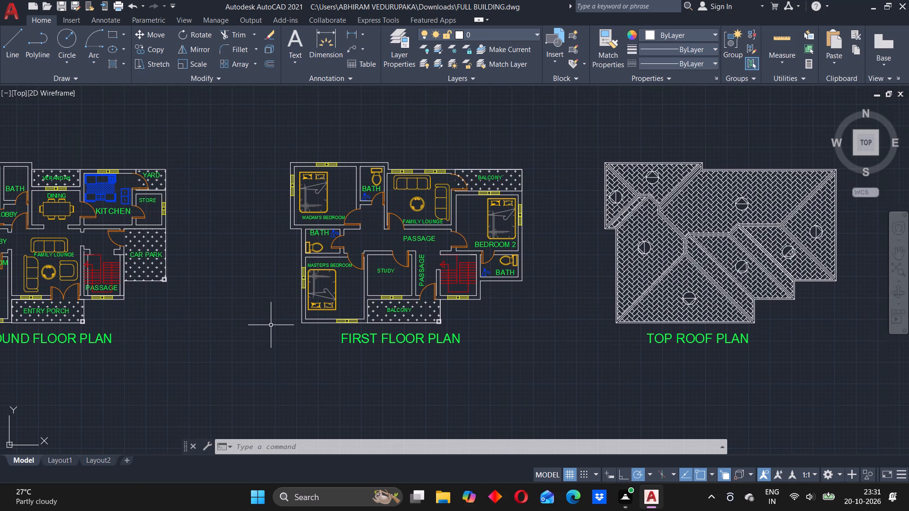
Examine the first floor plan up close and compare its outline with the adjacent top roof plan.
scroll(271, 325, down, 2)
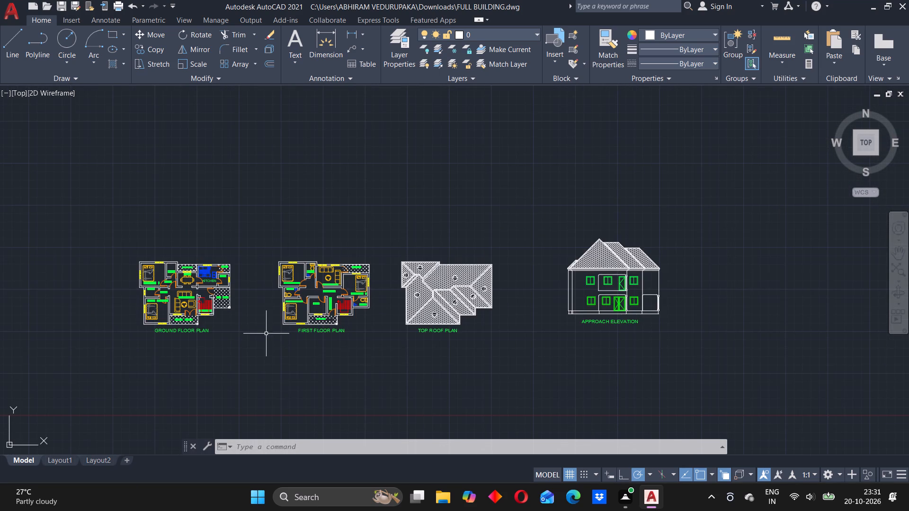
middle_drag(266, 334, 209, 275)
scroll(202, 276, up, 2)
middle_drag(198, 277, 203, 285)
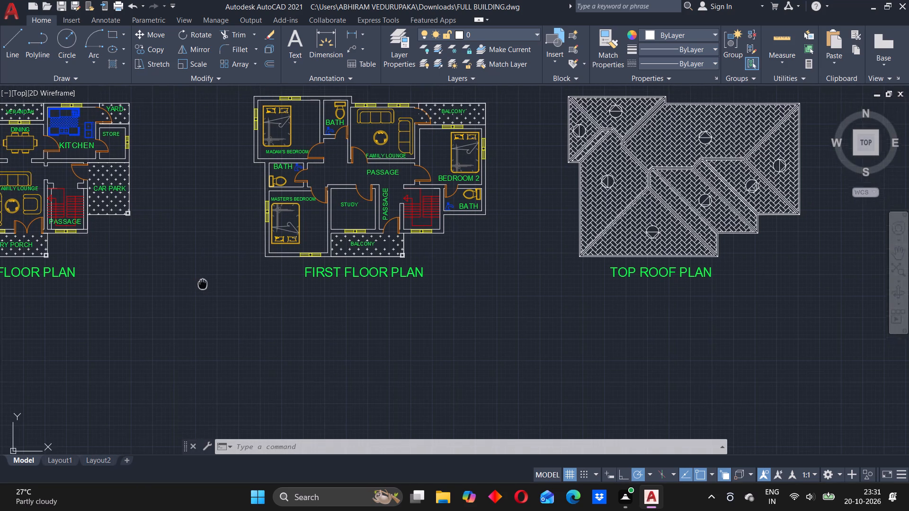
middle_drag(203, 285, 208, 291)
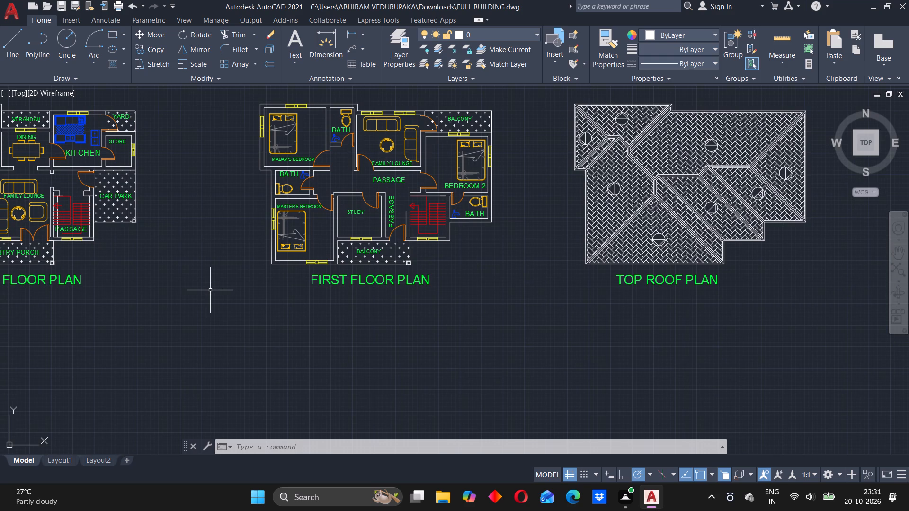
scroll(213, 289, up, 1)
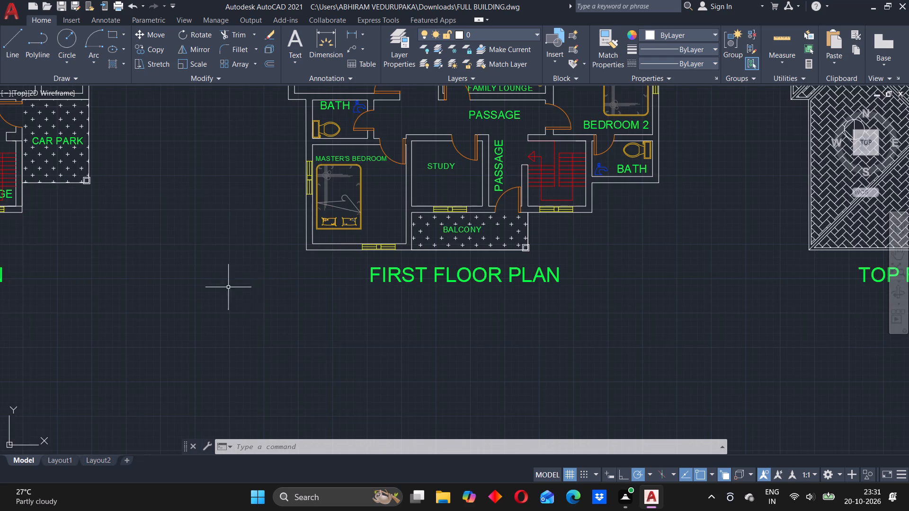
middle_drag(258, 292, 241, 305)
scroll(240, 282, down, 2)
middle_drag(322, 227, 303, 247)
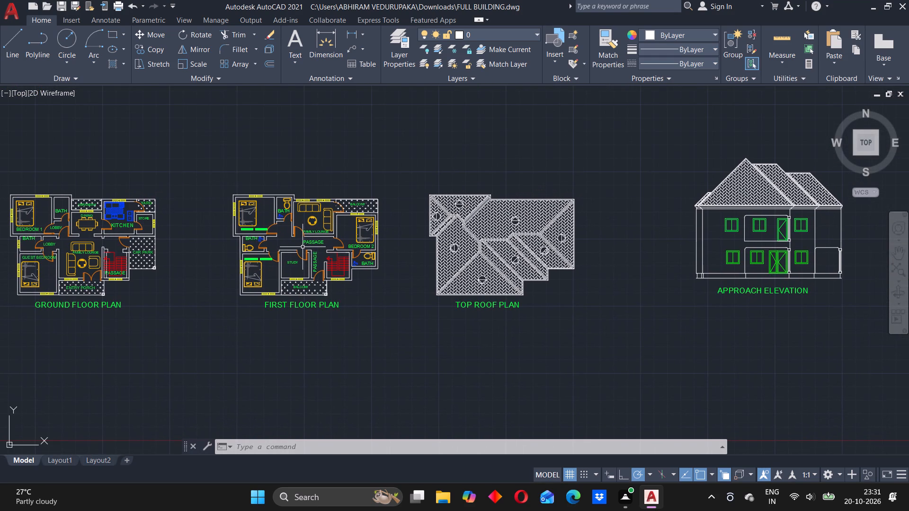
scroll(310, 247, up, 1)
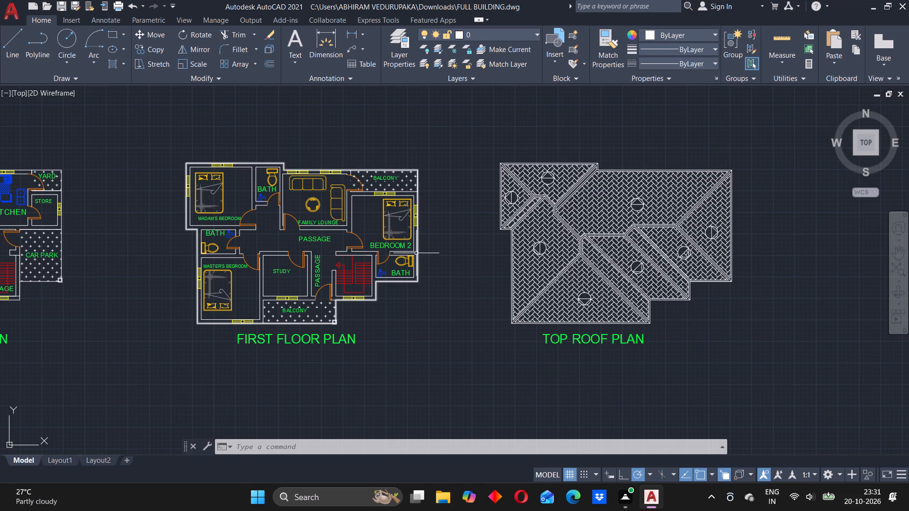
Inspect the ground floor plan's rooms, entry porch and car park and compare them with the first floor plan.
middle_drag(416, 253, 520, 203)
middle_drag(268, 260, 328, 279)
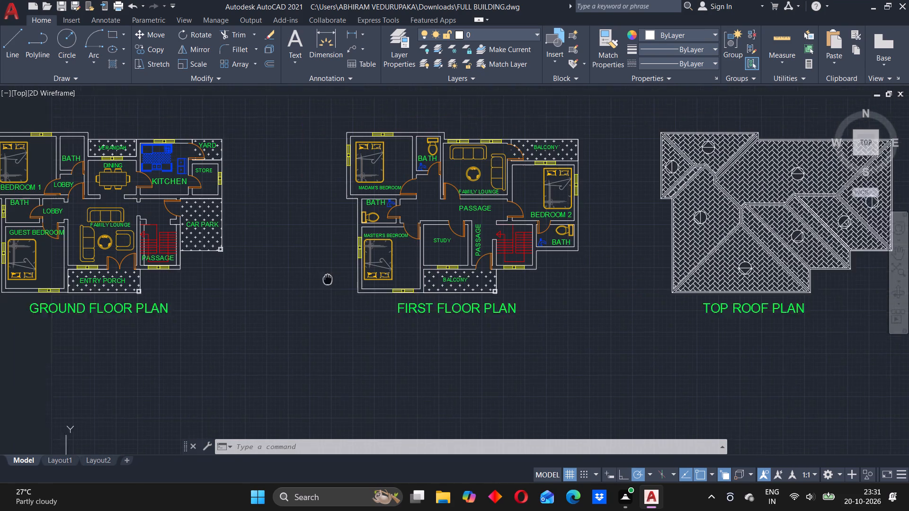
middle_drag(328, 279, 358, 285)
middle_drag(321, 288, 432, 311)
scroll(427, 307, up, 2)
scroll(358, 281, down, 1)
middle_drag(357, 281, 508, 261)
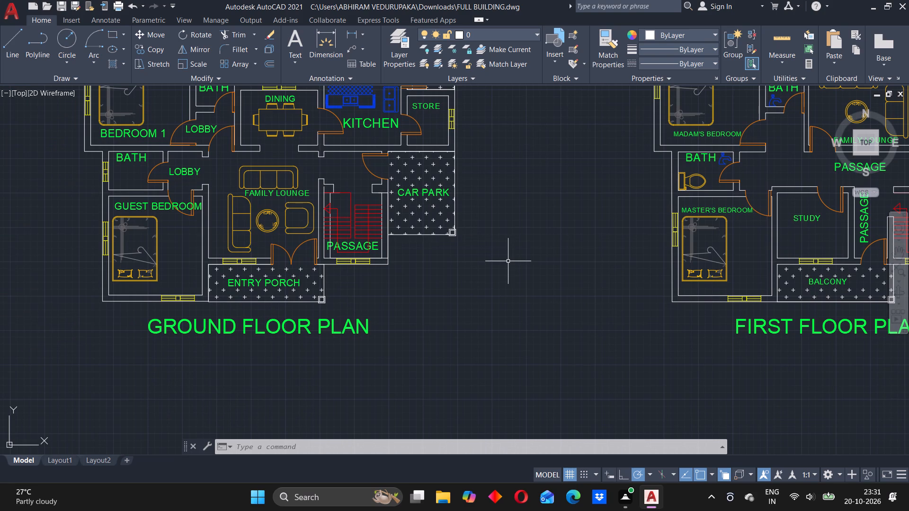
scroll(507, 261, down, 1)
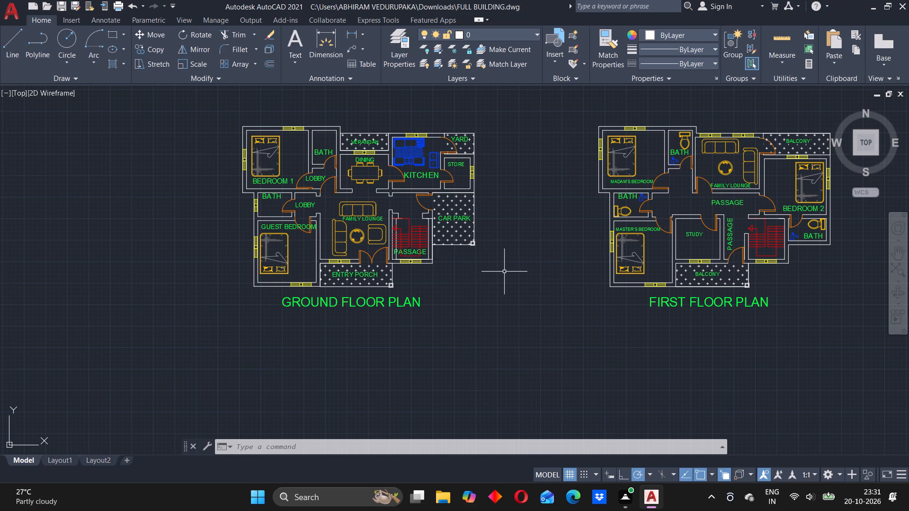
middle_drag(505, 272, 466, 274)
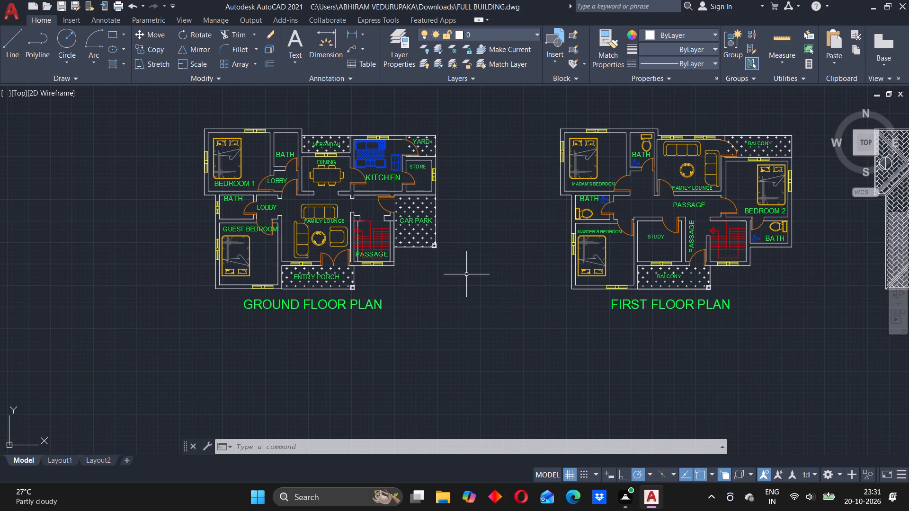
middle_drag(489, 272, 484, 273)
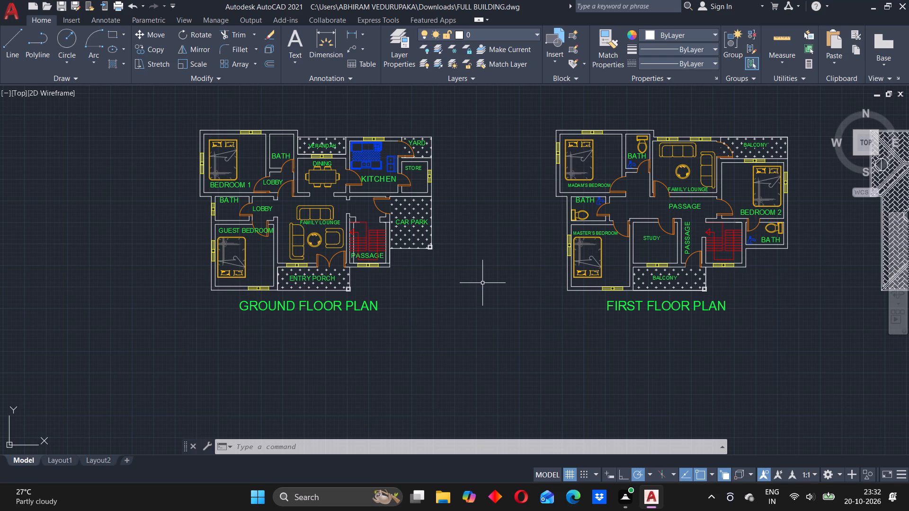
middle_drag(489, 282, 454, 289)
Look over the complete drawing set: ground floor, first floor and top roof plans with the approach elevation.
scroll(461, 270, down, 2)
middle_drag(461, 270, 329, 265)
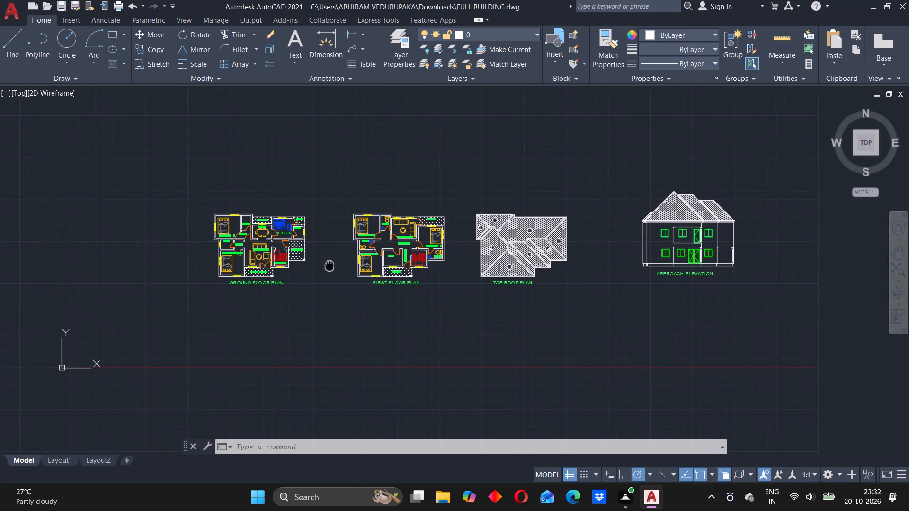
middle_drag(329, 265, 259, 263)
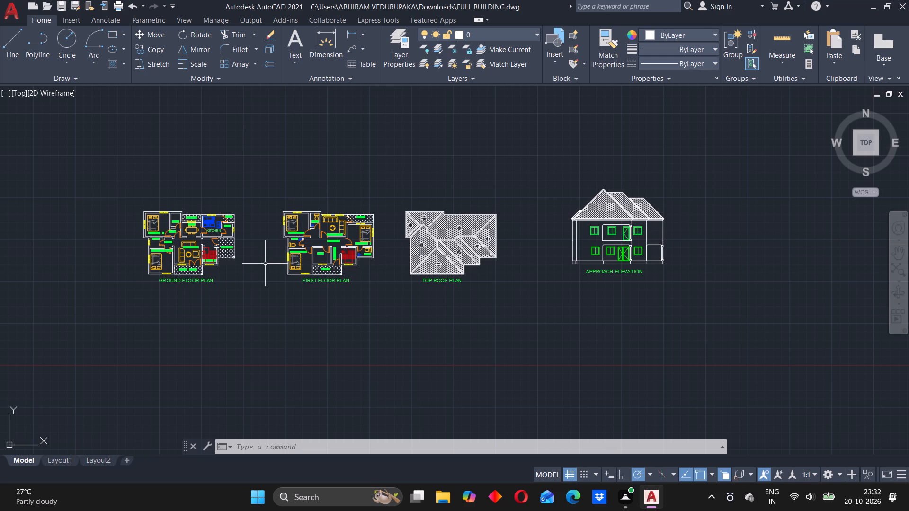
scroll(265, 264, up, 1)
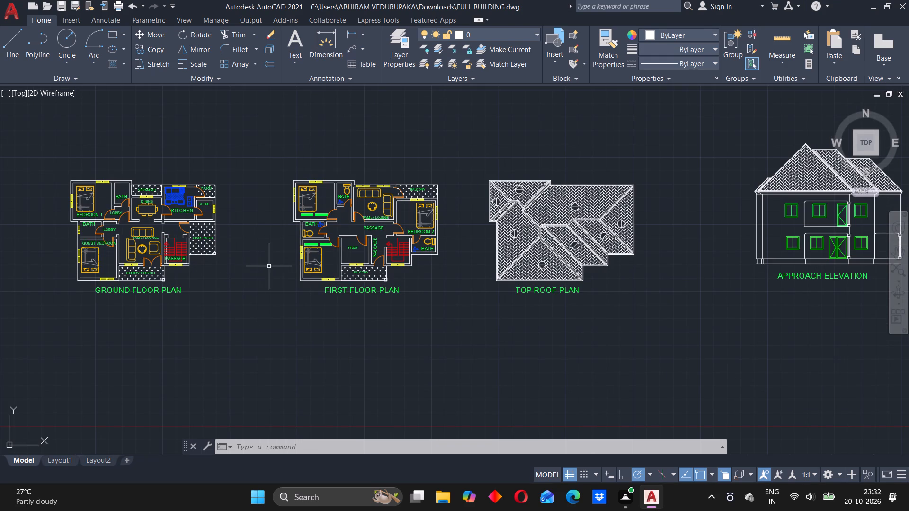
middle_drag(261, 266, 258, 272)
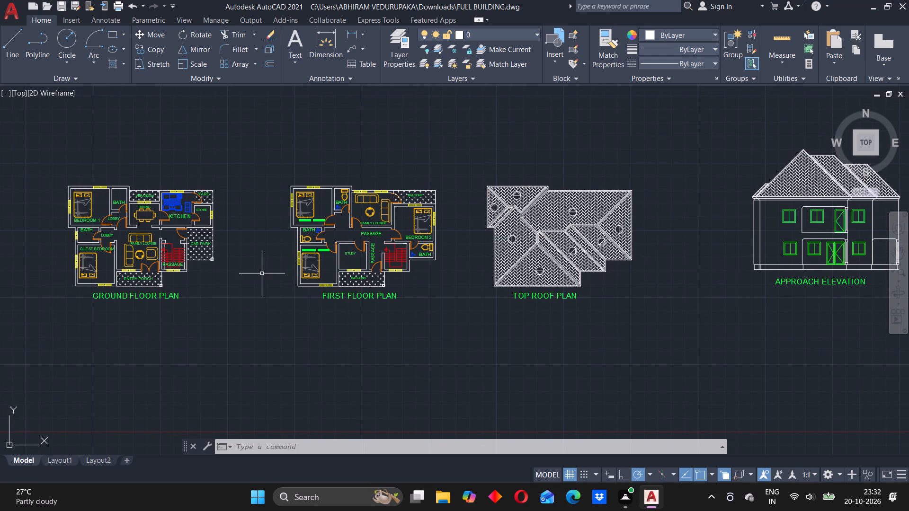
middle_click(262, 274)
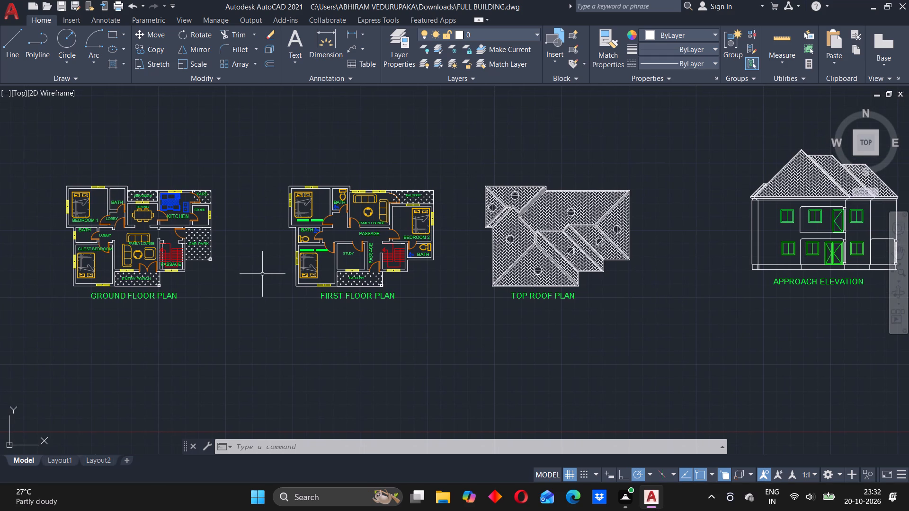
middle_drag(263, 273, 229, 283)
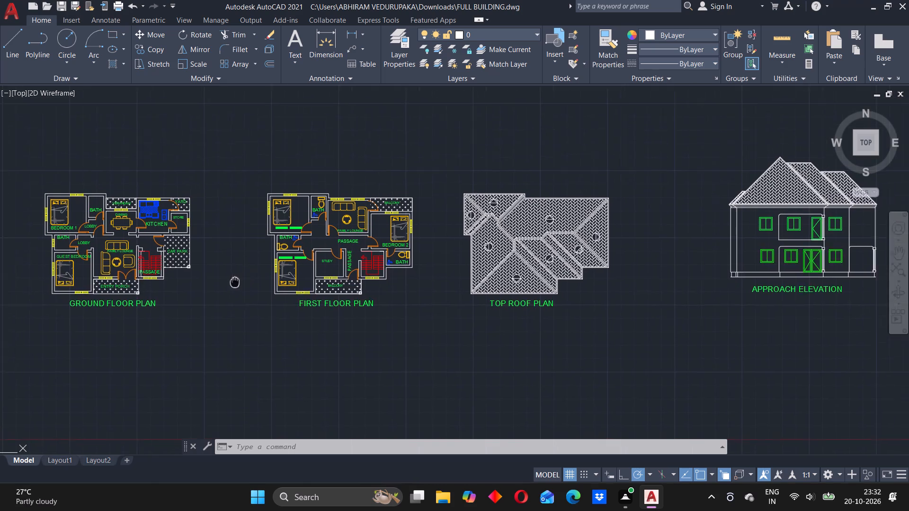
middle_drag(229, 283, 185, 282)
middle_drag(184, 281, 227, 266)
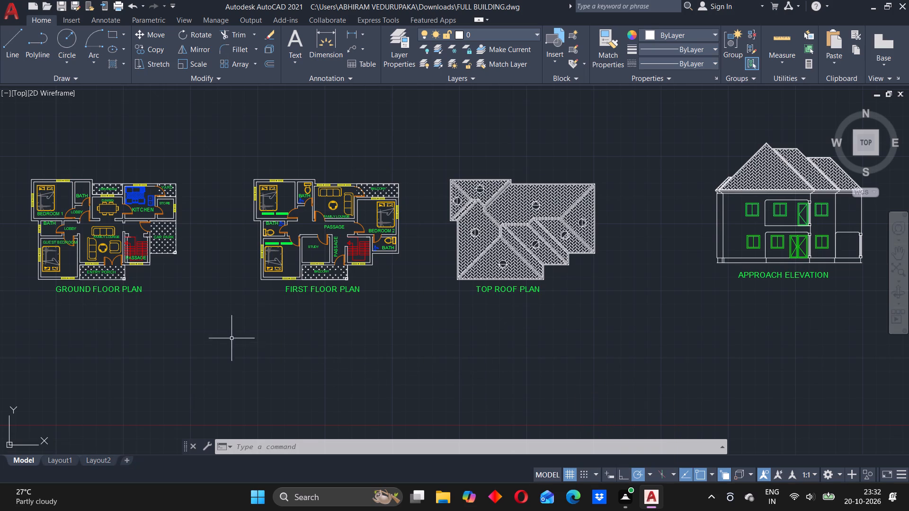
middle_drag(231, 338, 284, 332)
middle_drag(248, 312, 293, 334)
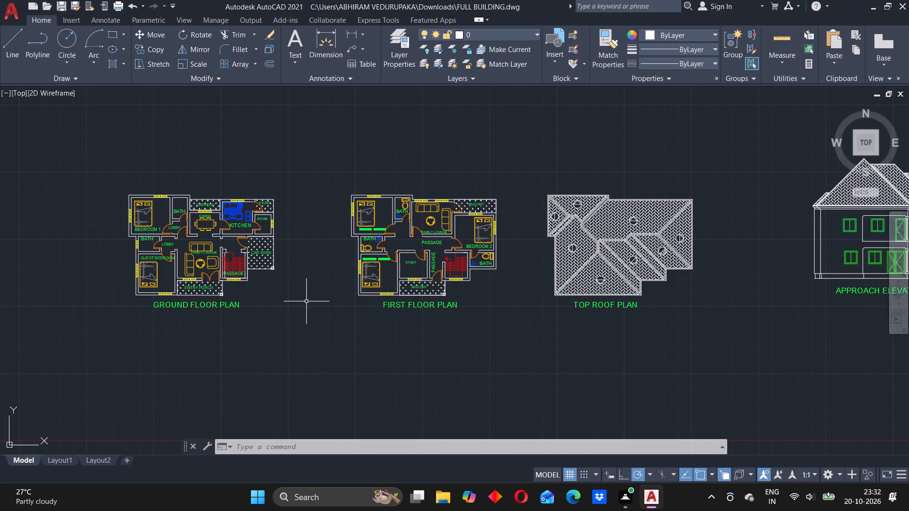
Examine the ground floor plan's rooms and labels up close, alongside the first floor plan.
scroll(306, 301, up, 2)
middle_drag(306, 301, 333, 315)
middle_drag(326, 314, 326, 314)
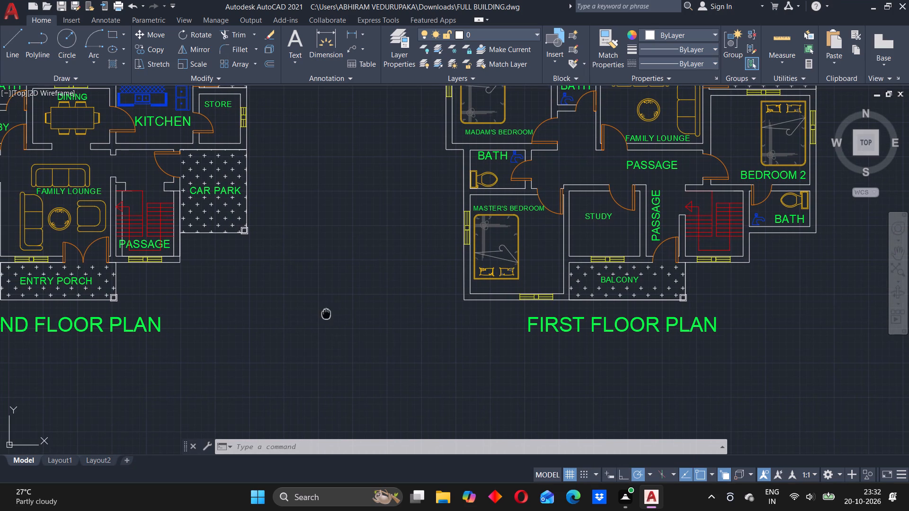
middle_drag(326, 314, 338, 313)
middle_drag(299, 304, 491, 355)
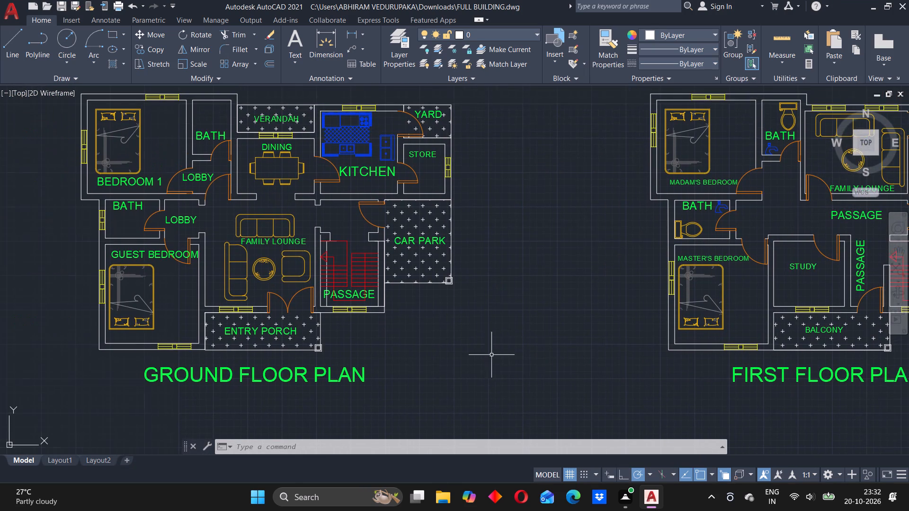
Examine the FAMILY LOUNGE label and its surrounding furniture in the ground floor plan up close.
scroll(251, 259, up, 3)
click(260, 194)
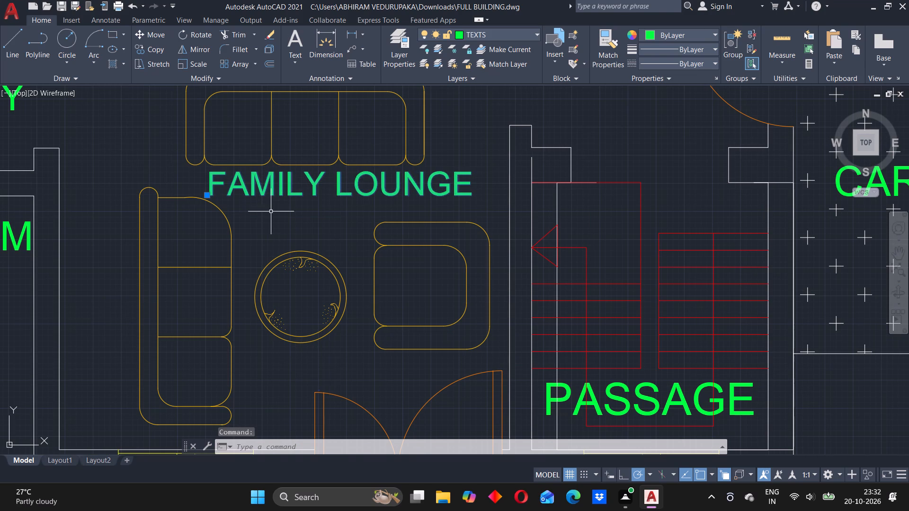
click(276, 218)
click(285, 218)
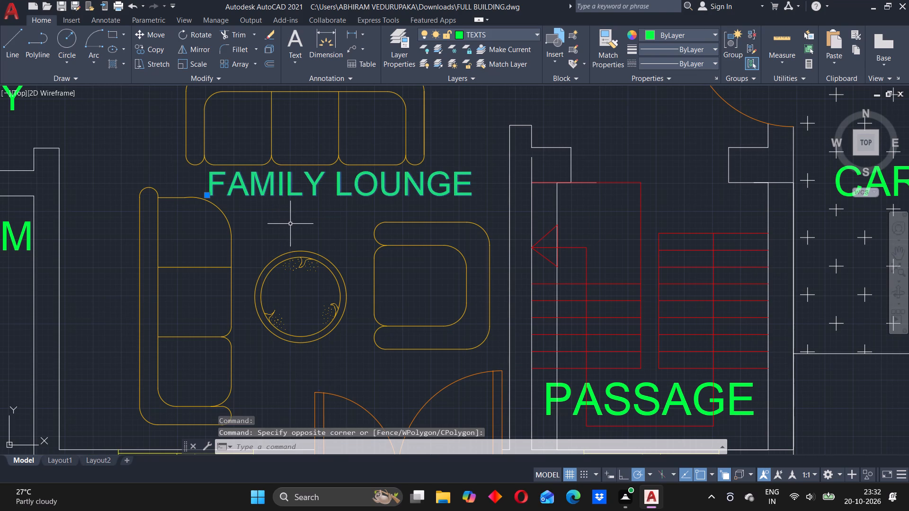
scroll(291, 224, down, 3)
click(543, 256)
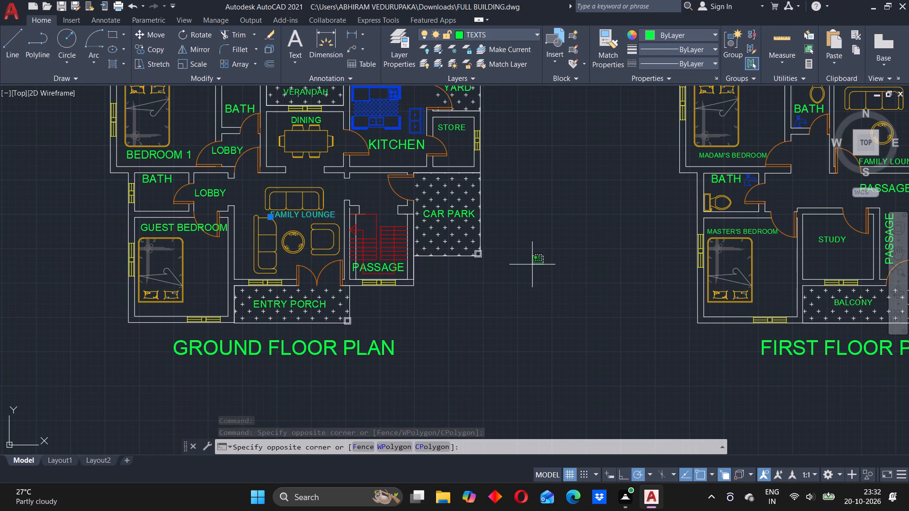
key(Escape)
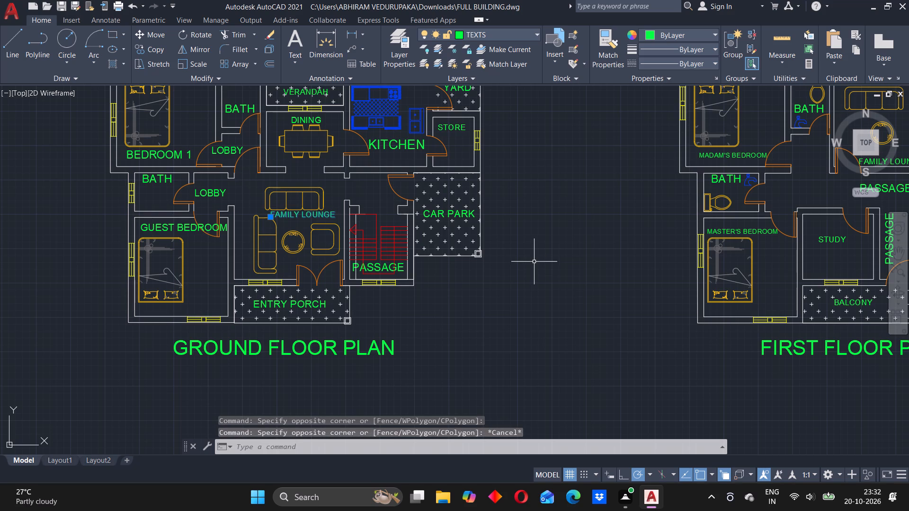
click(537, 270)
key(Escape)
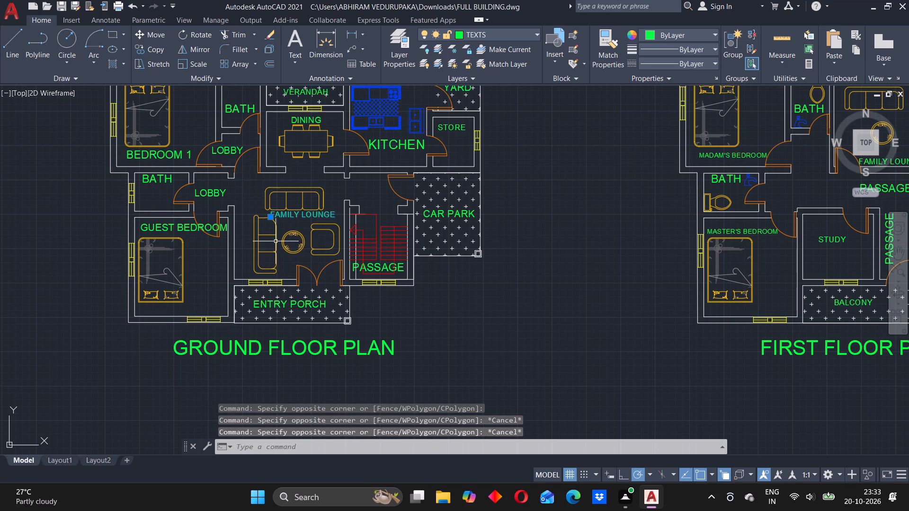
key(Escape)
Look over the complete drawing set, from the ground and first floor plans to the top roof plan and approach elevation.
middle_drag(557, 211, 507, 229)
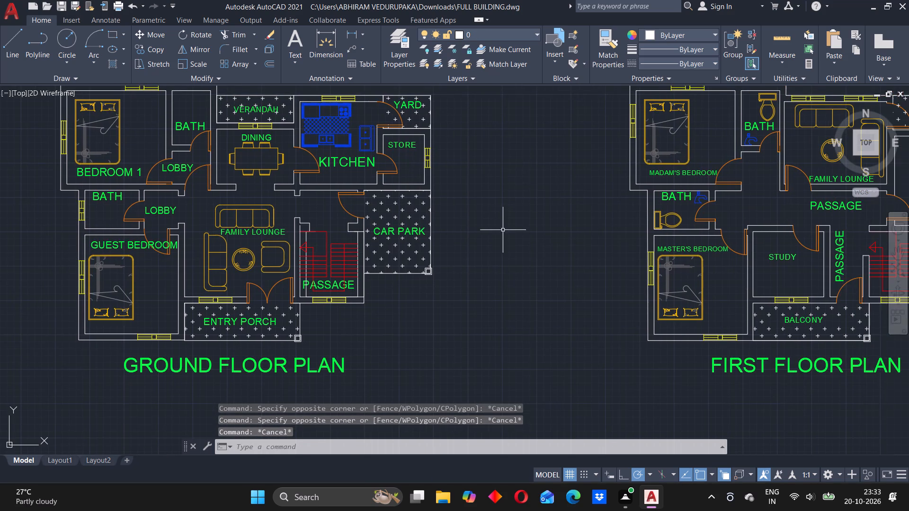
scroll(507, 226, down, 1)
middle_drag(520, 225, 426, 268)
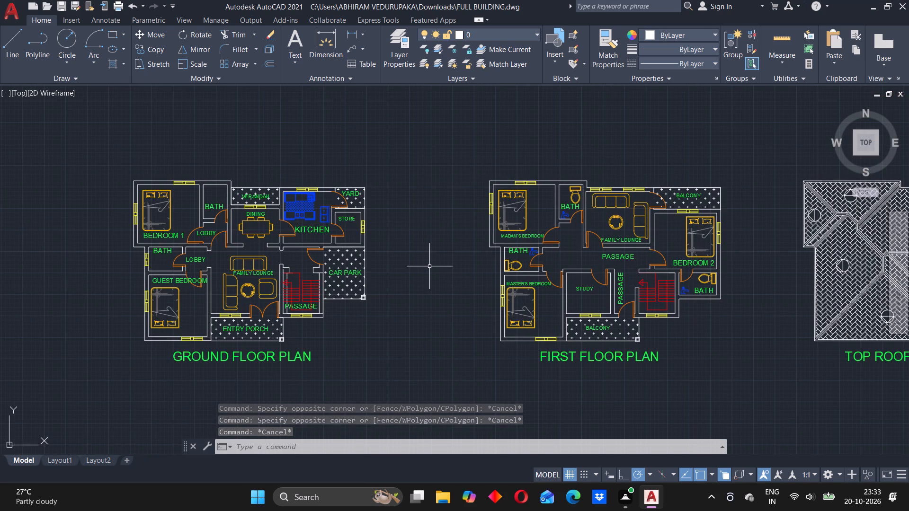
scroll(429, 266, down, 1)
middle_drag(432, 266, 269, 214)
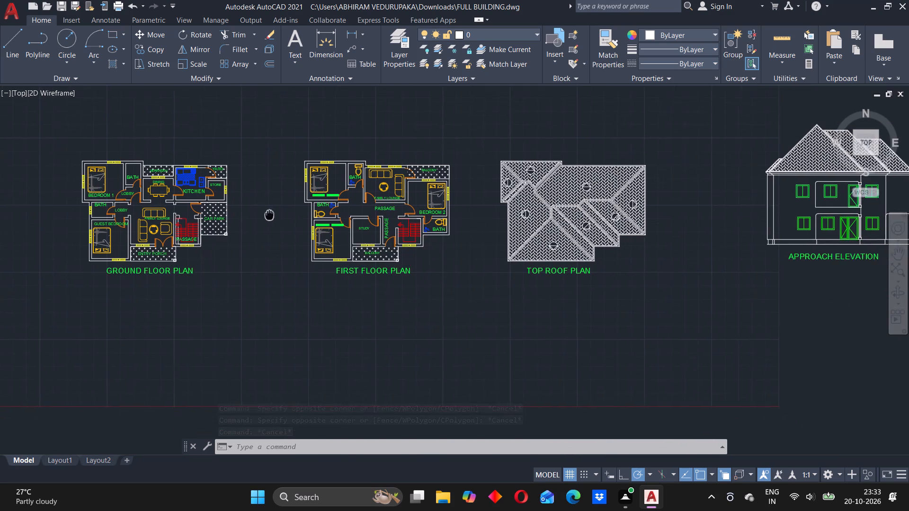
middle_drag(269, 214, 241, 229)
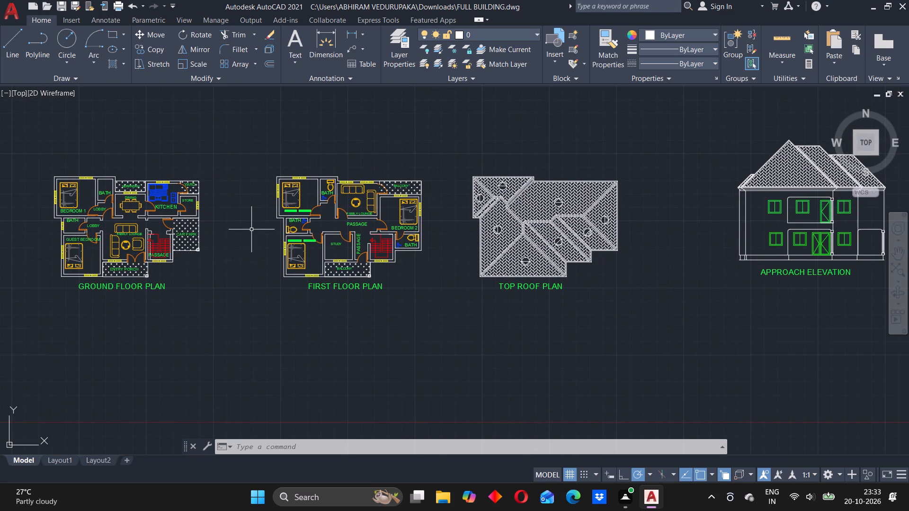
scroll(252, 229, down, 2)
scroll(281, 232, up, 2)
middle_drag(226, 243, 232, 245)
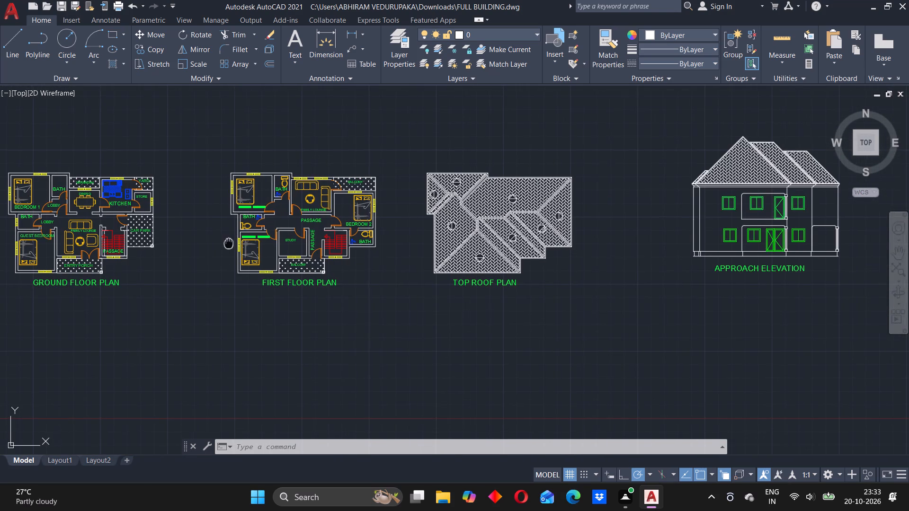
middle_drag(232, 245, 261, 275)
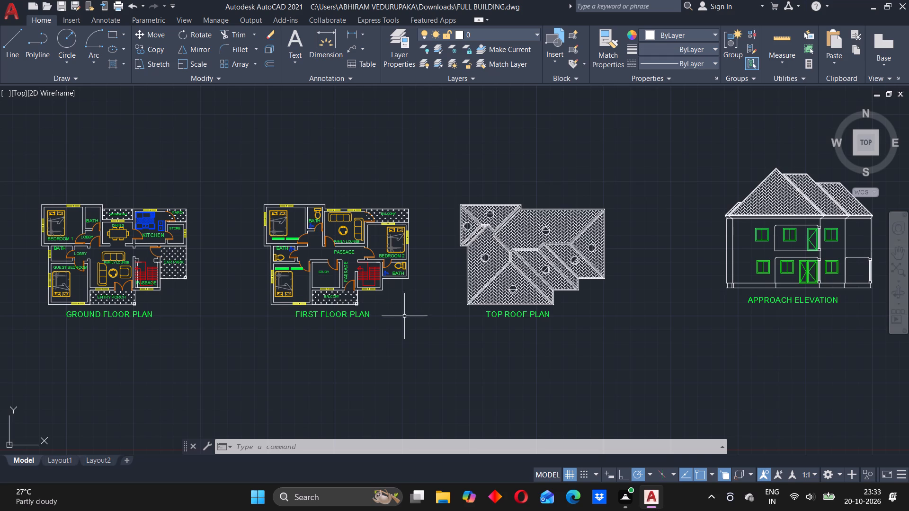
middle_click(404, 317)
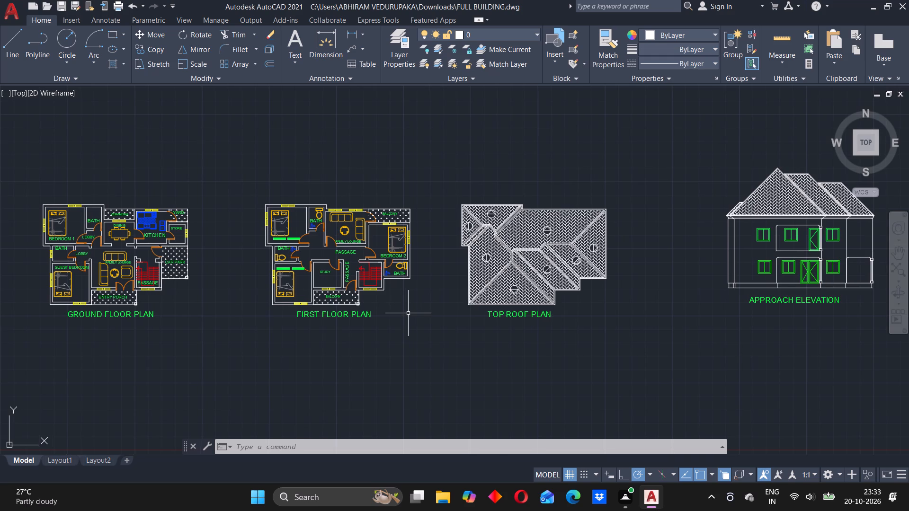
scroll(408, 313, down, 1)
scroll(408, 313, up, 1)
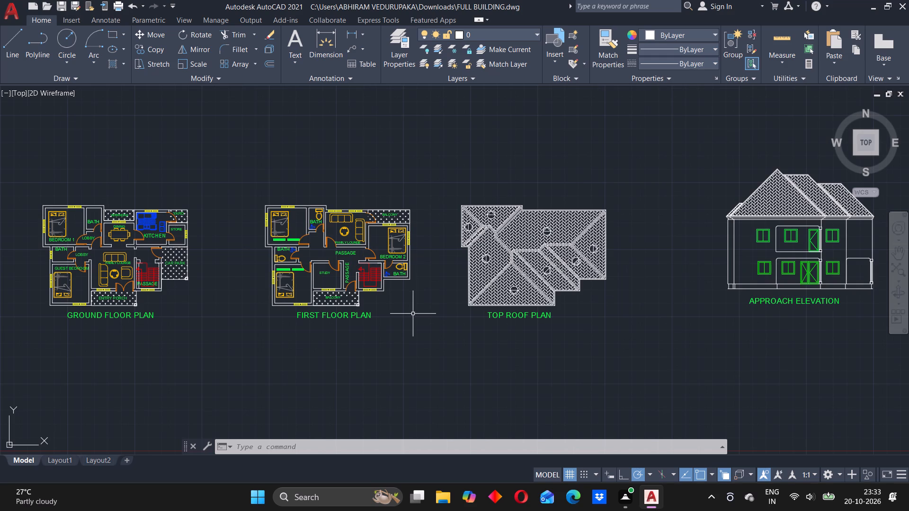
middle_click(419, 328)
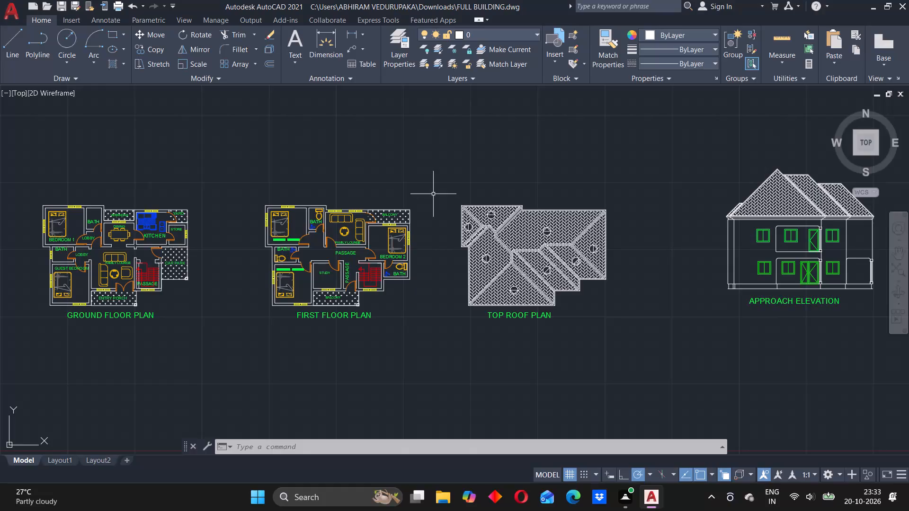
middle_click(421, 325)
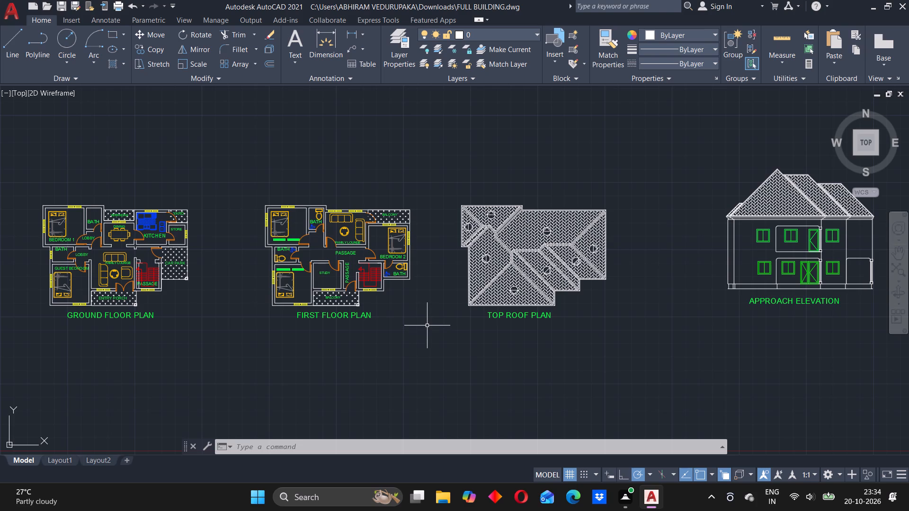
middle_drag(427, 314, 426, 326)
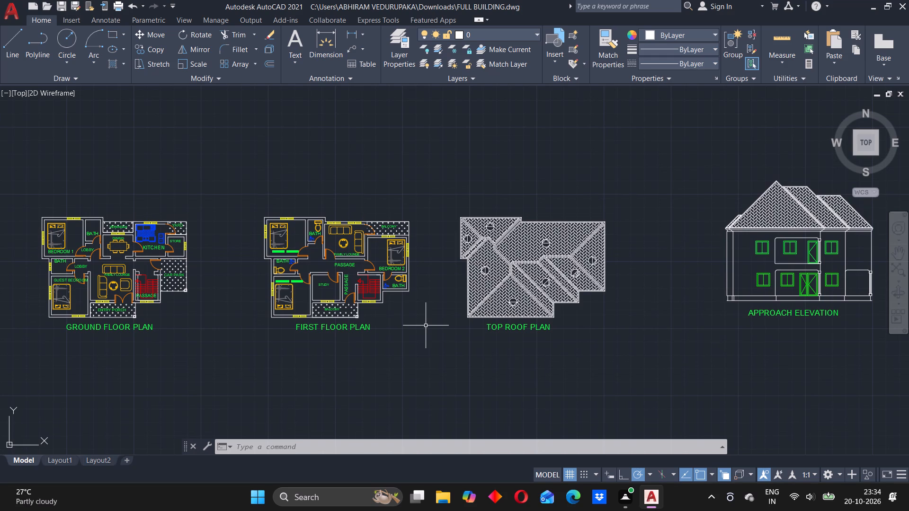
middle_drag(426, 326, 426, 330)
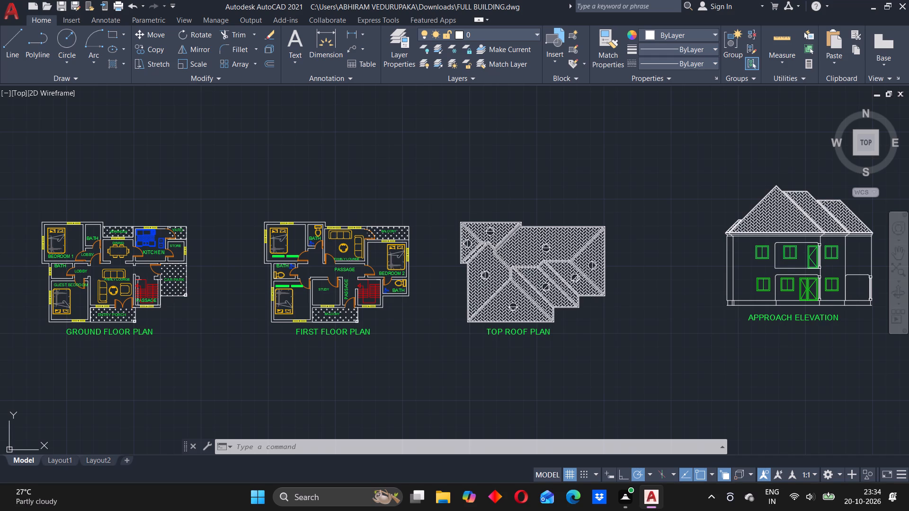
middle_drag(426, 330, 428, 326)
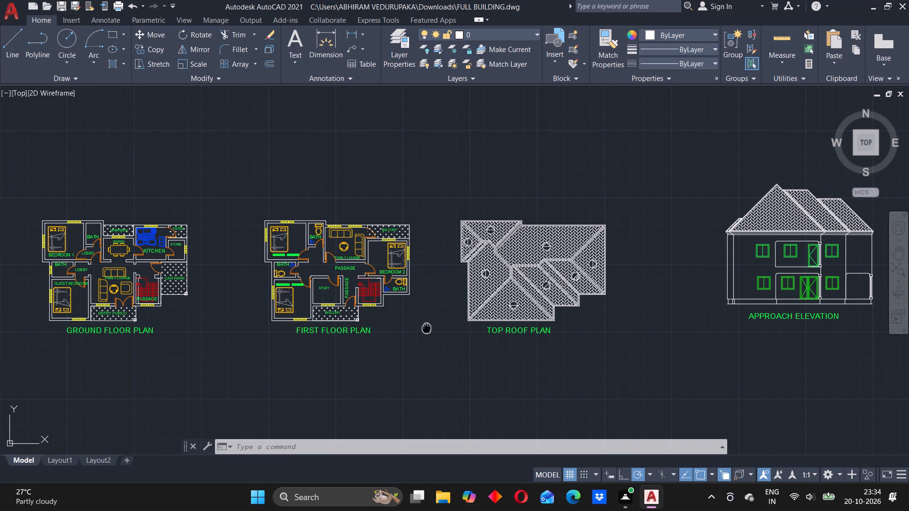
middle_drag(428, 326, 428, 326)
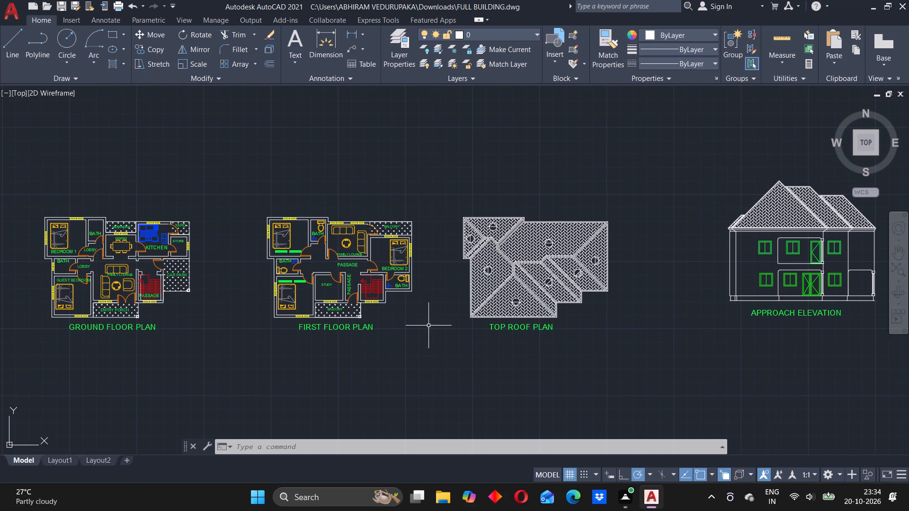
Examine the first floor plan beside the top roof plan and the ground floor plan's rooms, ending with all four drawings.
scroll(428, 326, up, 1)
middle_drag(428, 326, 422, 341)
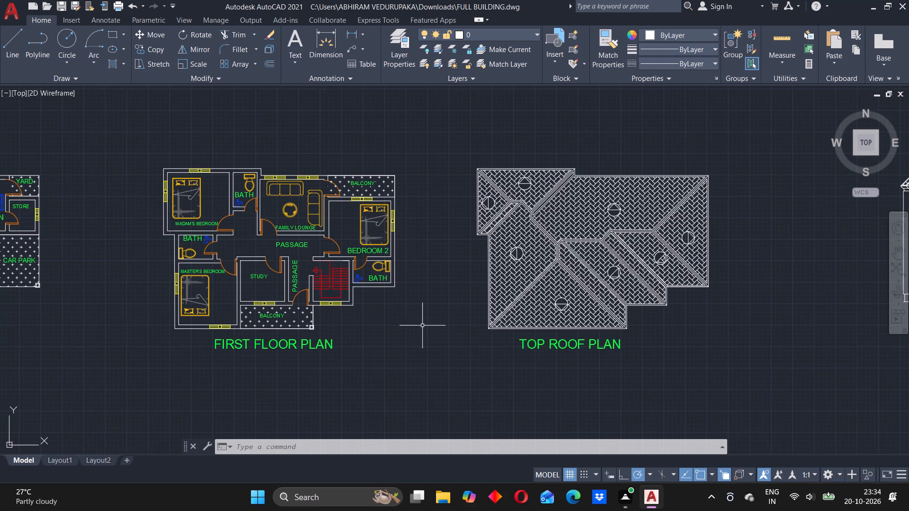
scroll(423, 308, down, 3)
middle_drag(414, 315, 460, 310)
scroll(395, 315, up, 4)
middle_drag(317, 278, 389, 307)
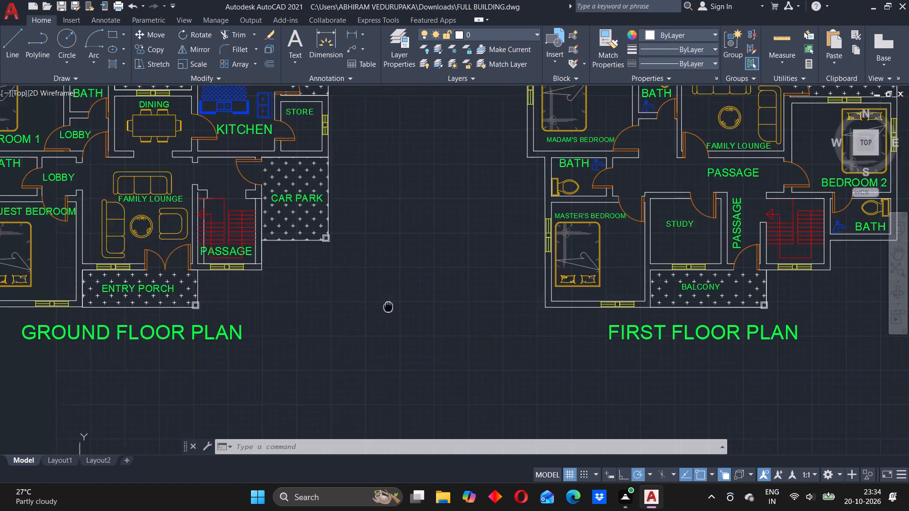
middle_drag(389, 307, 487, 372)
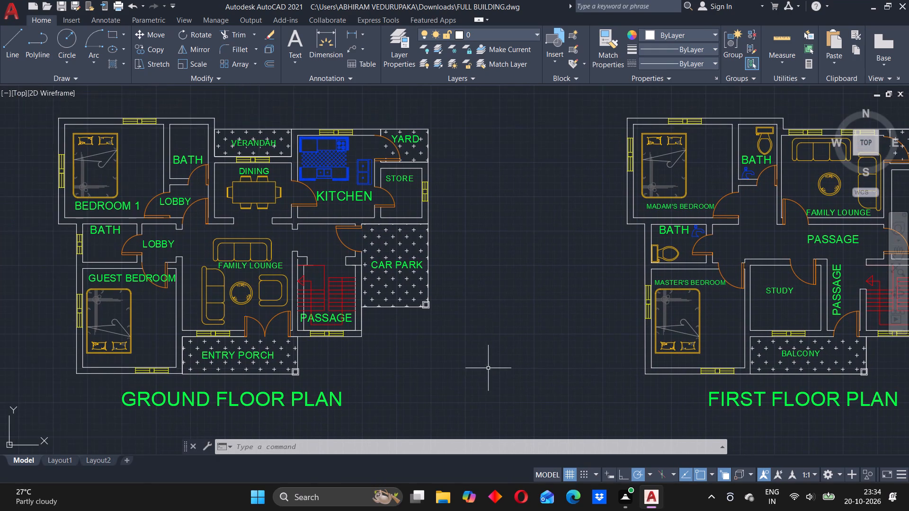
scroll(498, 316, down, 3)
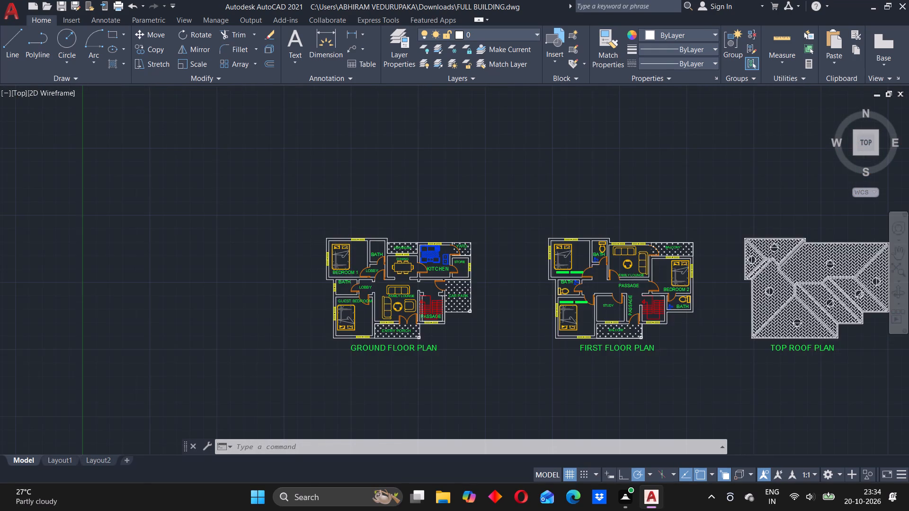
middle_drag(499, 315, 339, 294)
scroll(346, 296, up, 1)
middle_drag(356, 298, 344, 295)
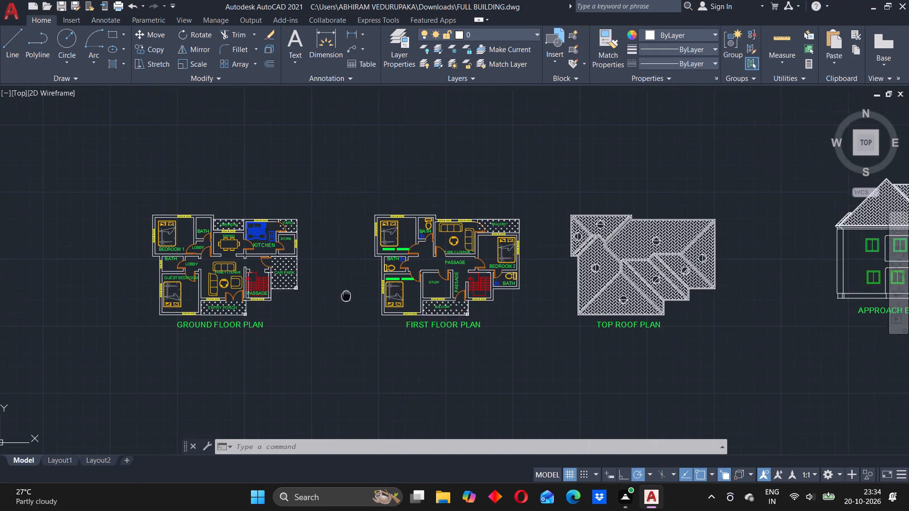
middle_drag(344, 295, 243, 317)
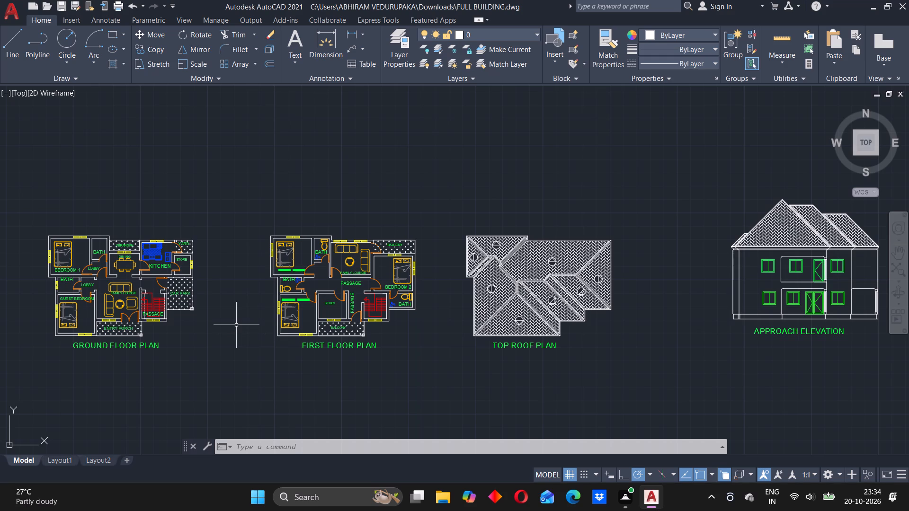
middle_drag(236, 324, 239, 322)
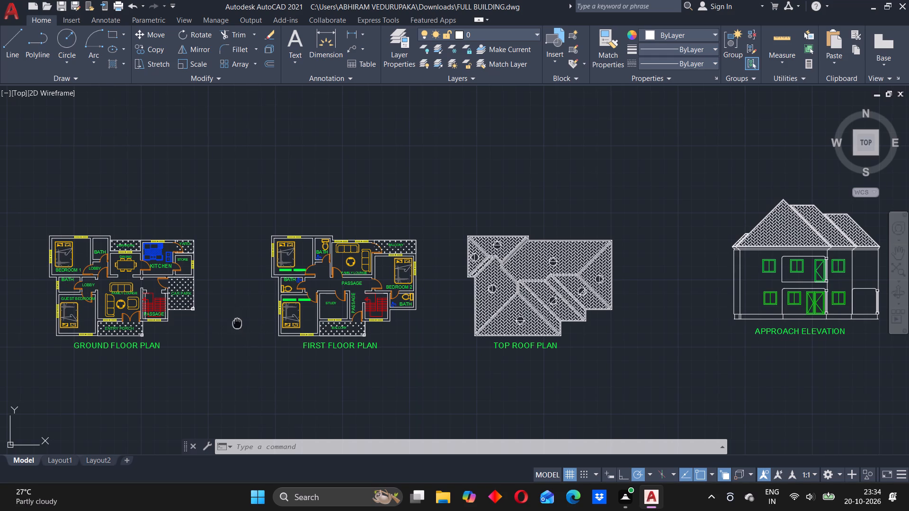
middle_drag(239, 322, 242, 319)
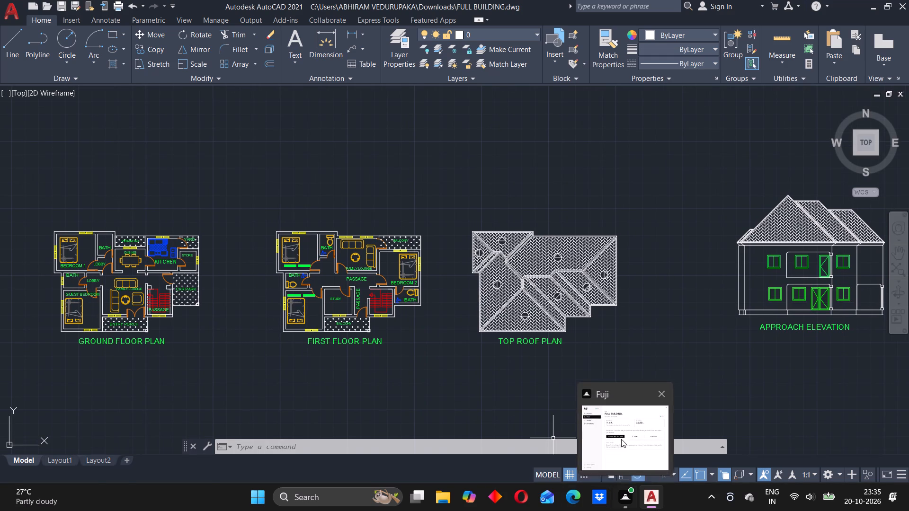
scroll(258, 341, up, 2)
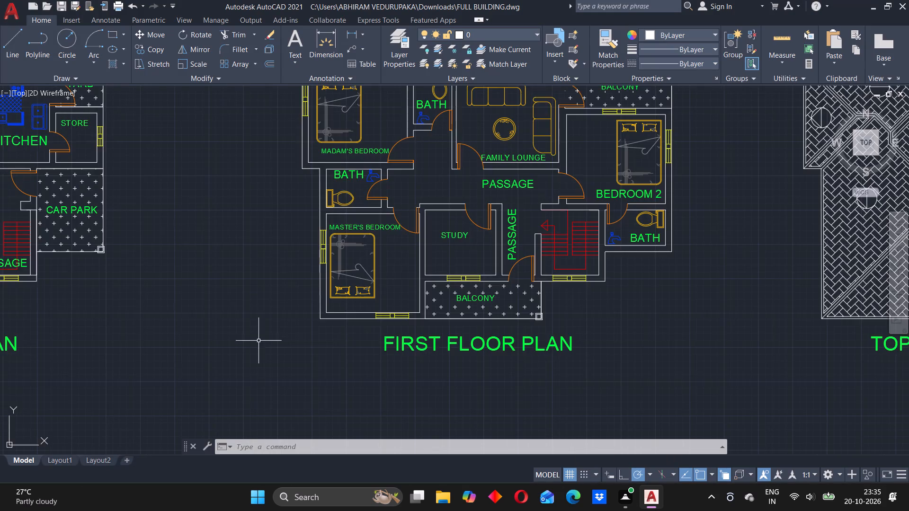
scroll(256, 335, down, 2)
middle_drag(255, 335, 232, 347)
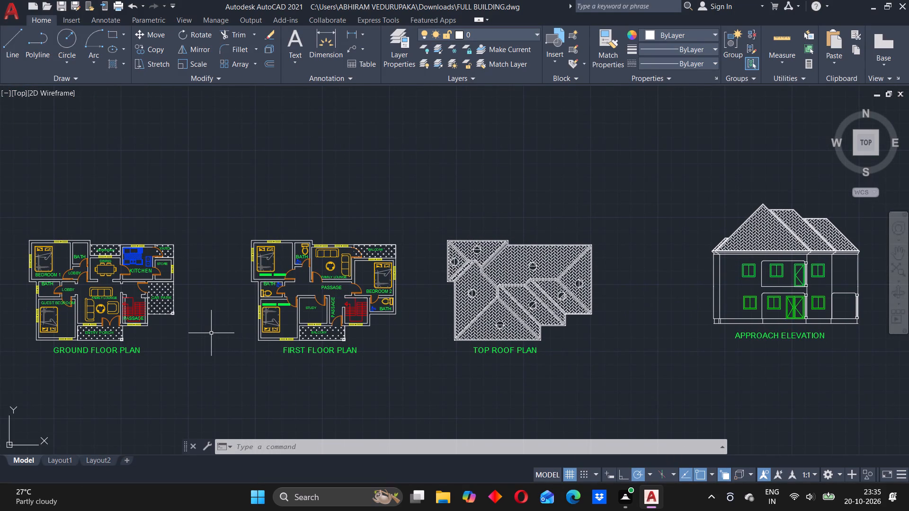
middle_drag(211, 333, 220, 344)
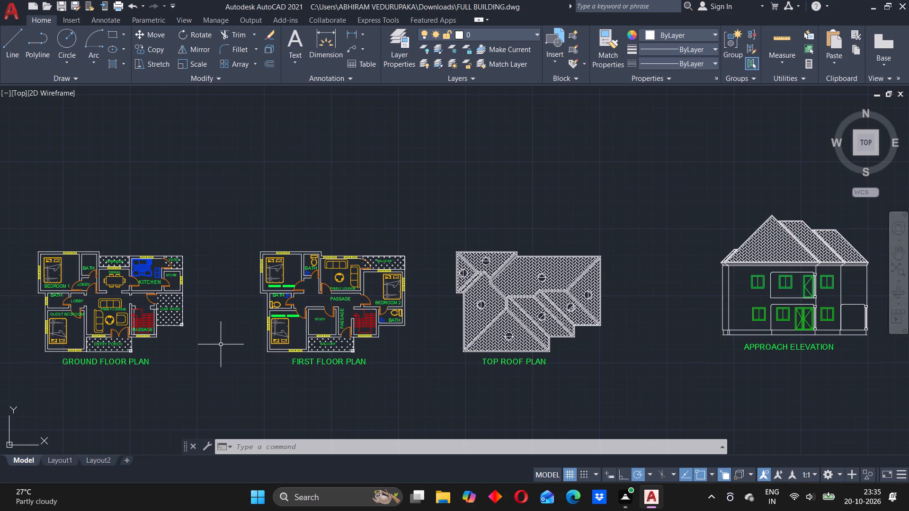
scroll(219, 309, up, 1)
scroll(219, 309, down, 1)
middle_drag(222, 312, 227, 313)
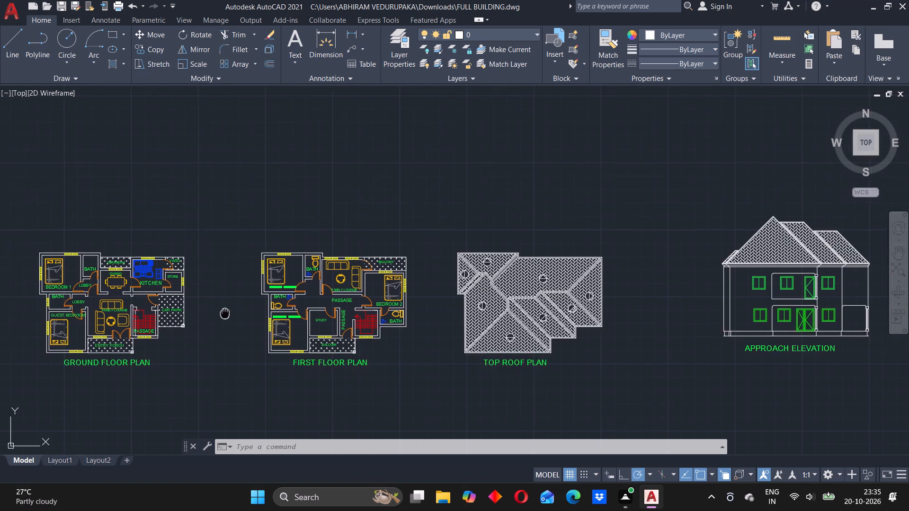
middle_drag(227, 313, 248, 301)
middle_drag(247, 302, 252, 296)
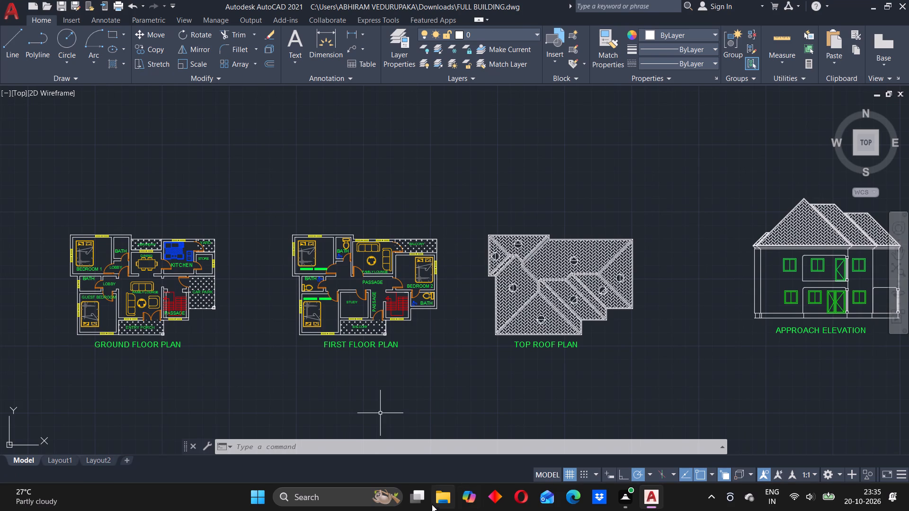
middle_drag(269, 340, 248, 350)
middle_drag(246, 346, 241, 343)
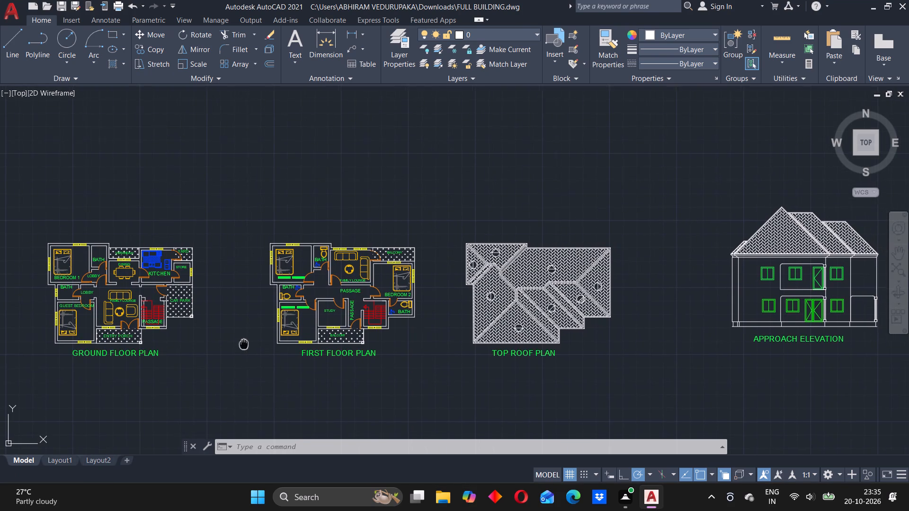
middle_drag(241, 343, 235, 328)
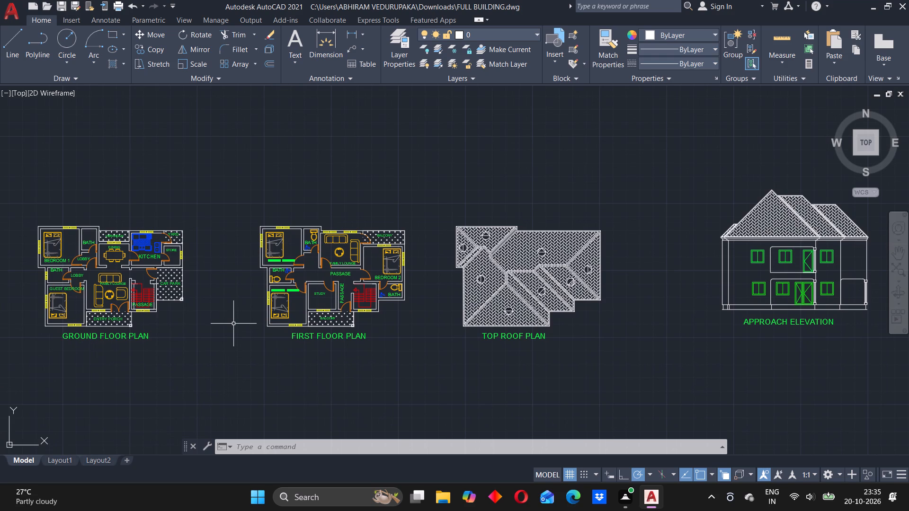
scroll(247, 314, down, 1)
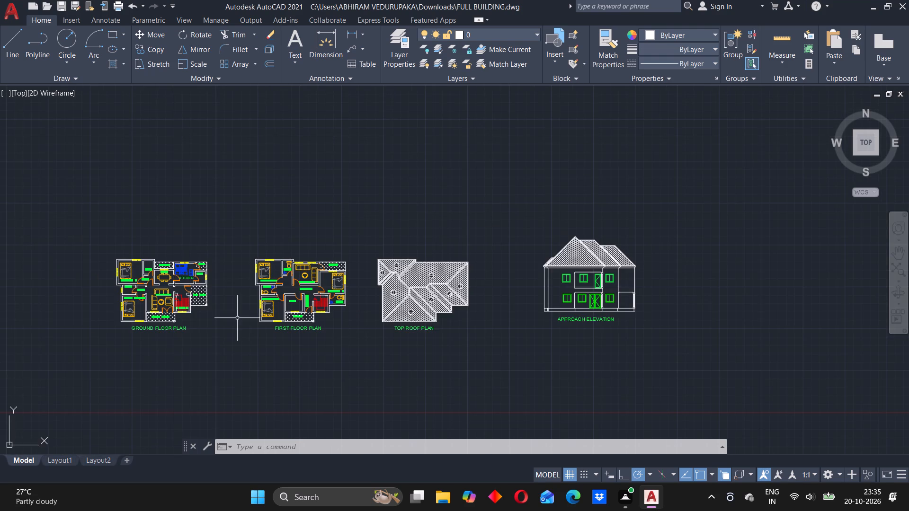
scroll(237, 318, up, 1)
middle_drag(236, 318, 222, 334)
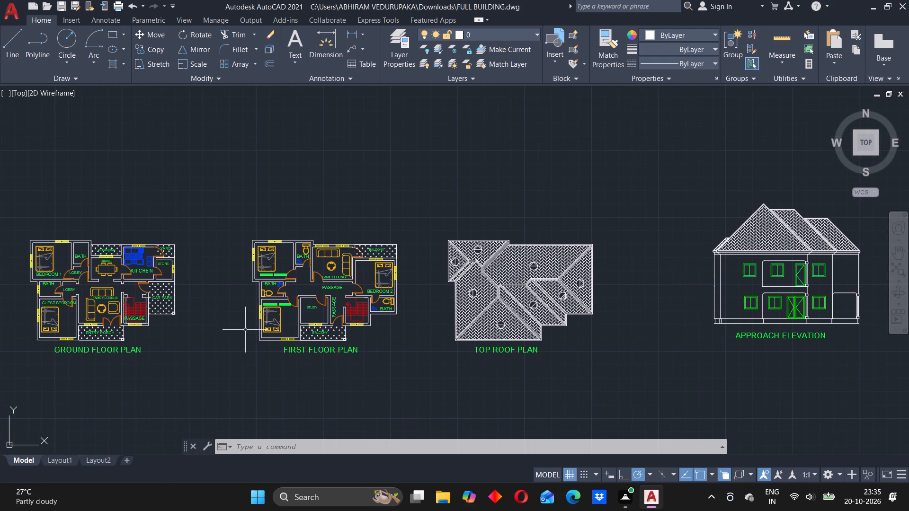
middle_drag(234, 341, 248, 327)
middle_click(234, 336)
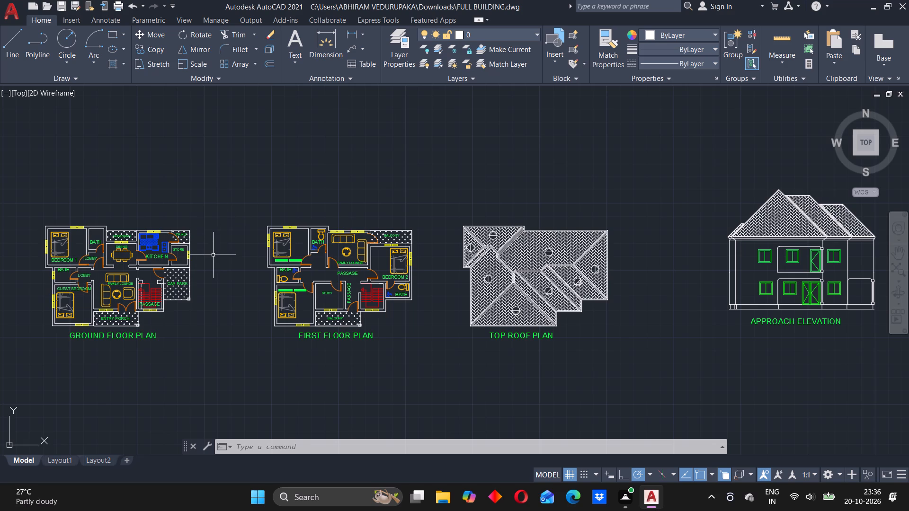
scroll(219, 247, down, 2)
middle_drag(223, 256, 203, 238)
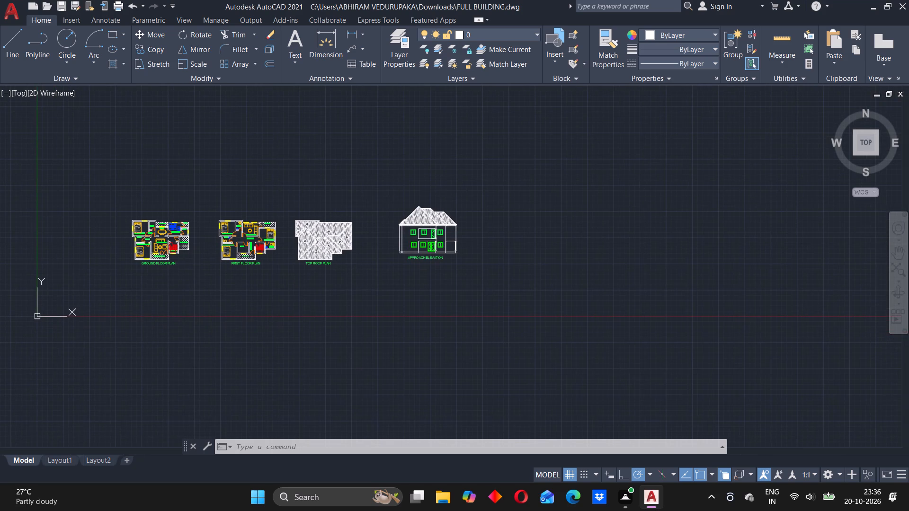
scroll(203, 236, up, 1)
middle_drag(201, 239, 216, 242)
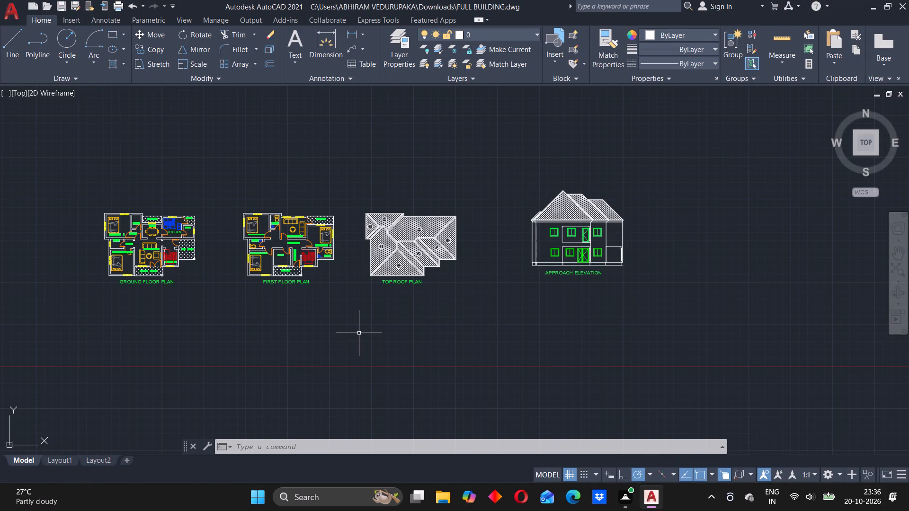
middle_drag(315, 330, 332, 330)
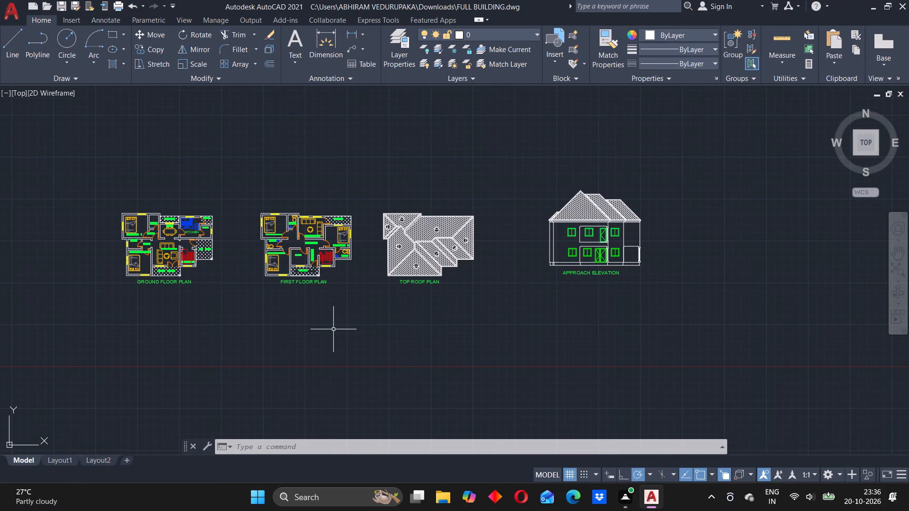